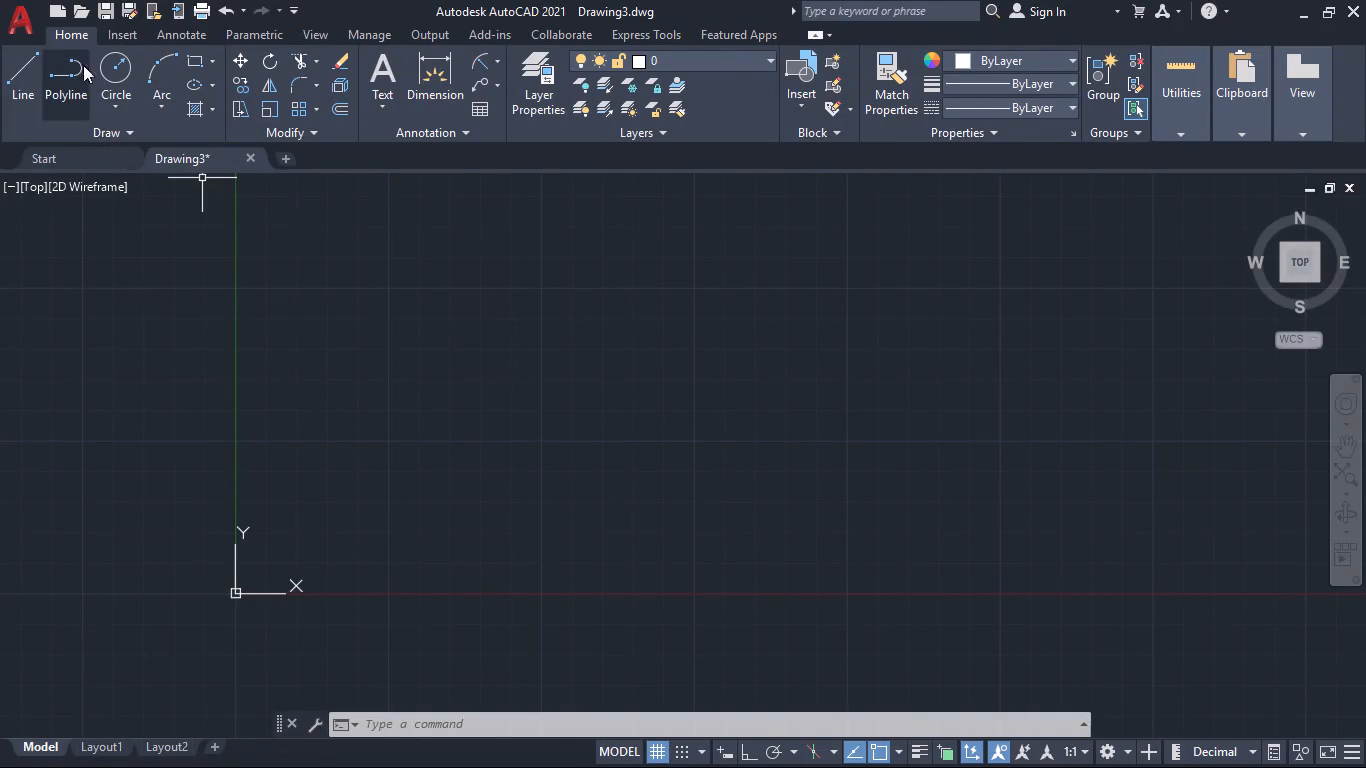
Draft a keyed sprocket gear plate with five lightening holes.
Configure the drawing units to millimetres with a length precision of 0.
text(un)
key(Return)
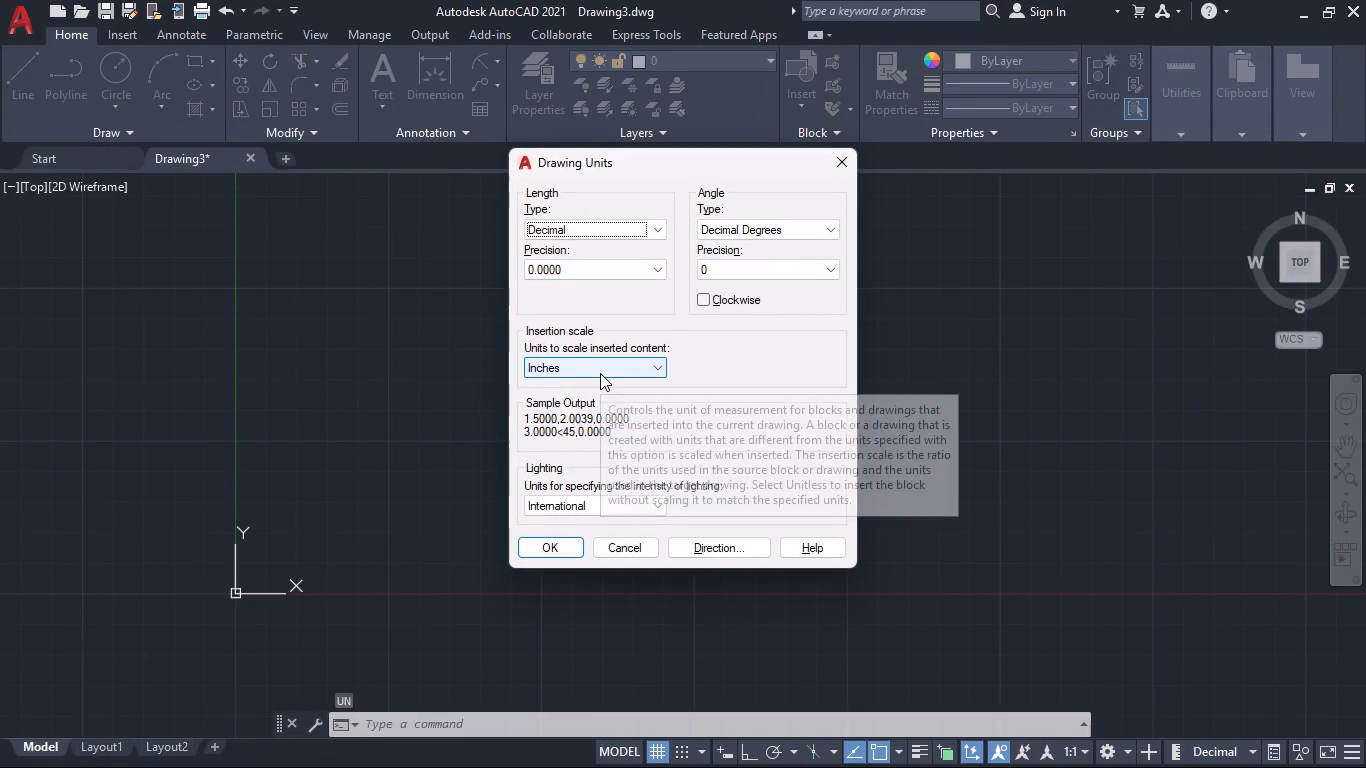
click(600, 373)
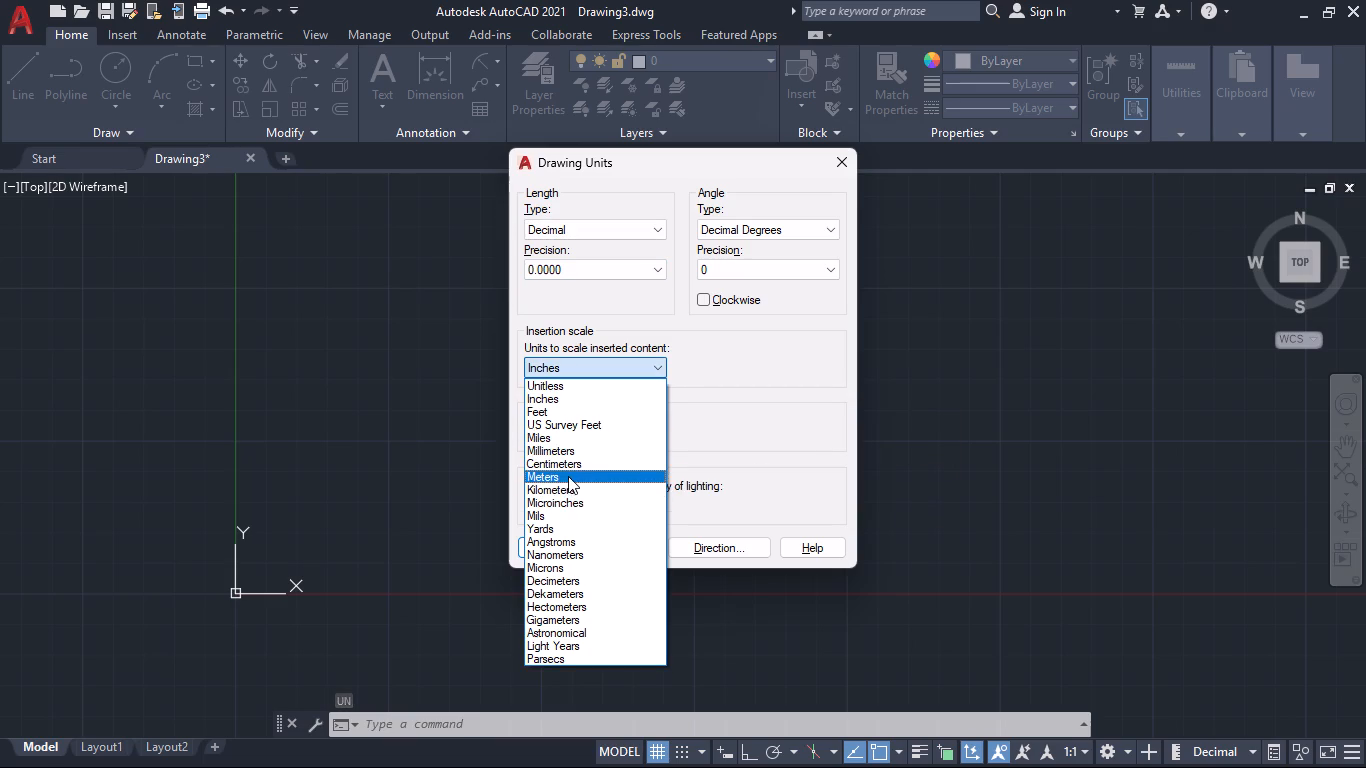
click(579, 450)
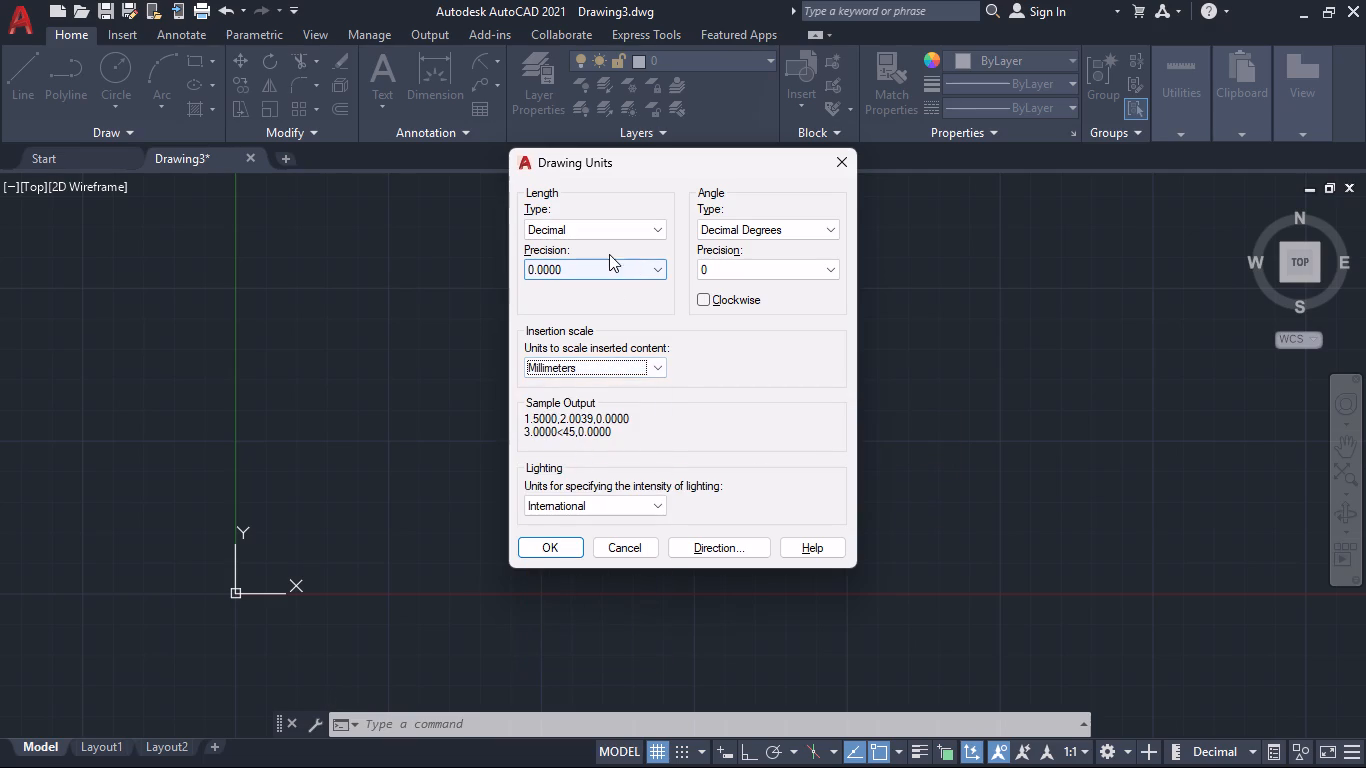
click(609, 265)
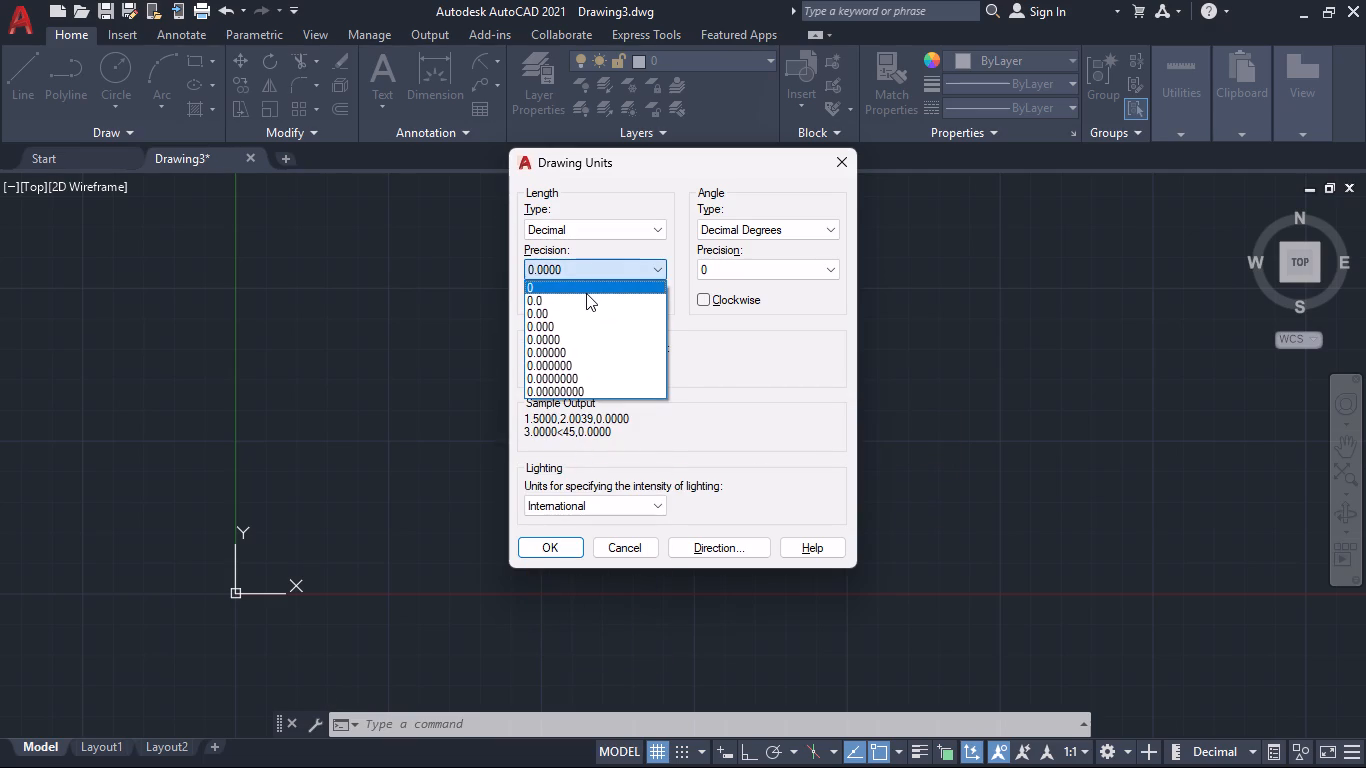
click(585, 287)
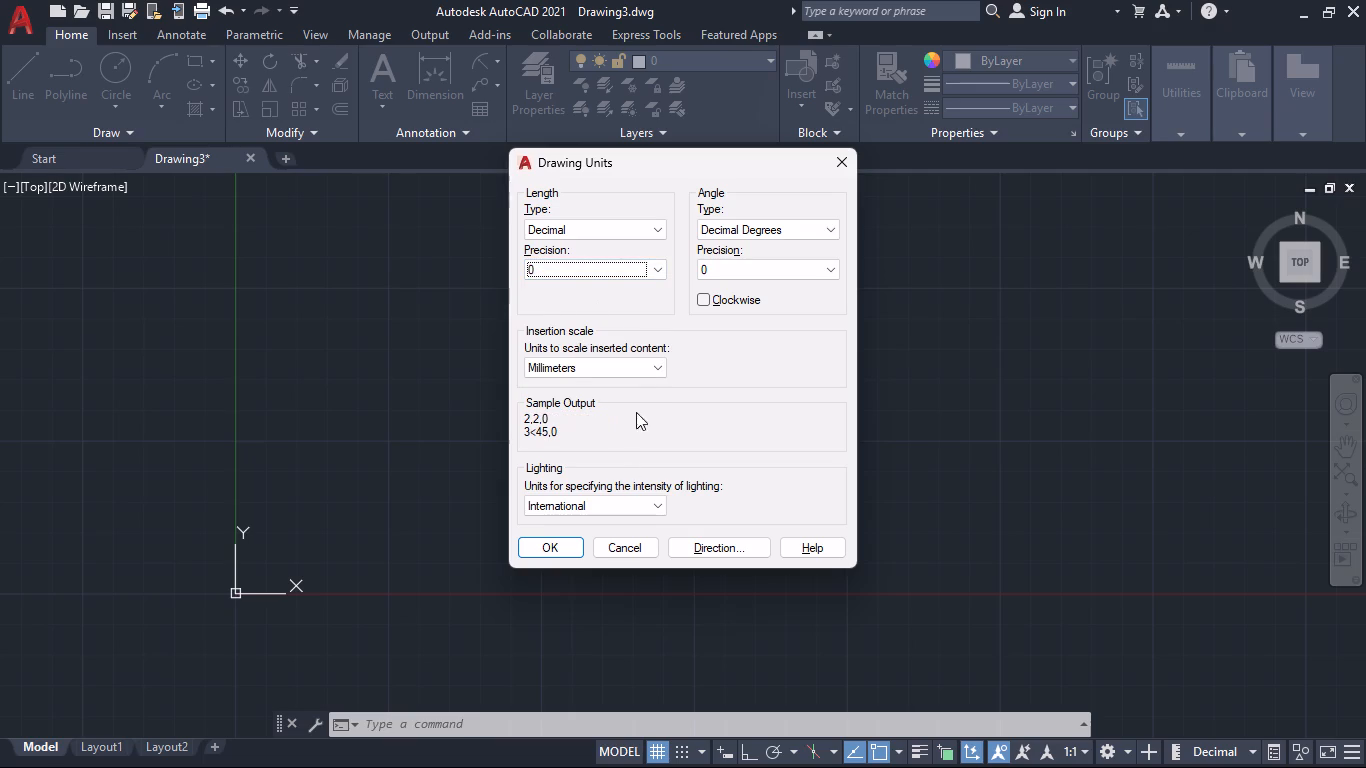
click(571, 542)
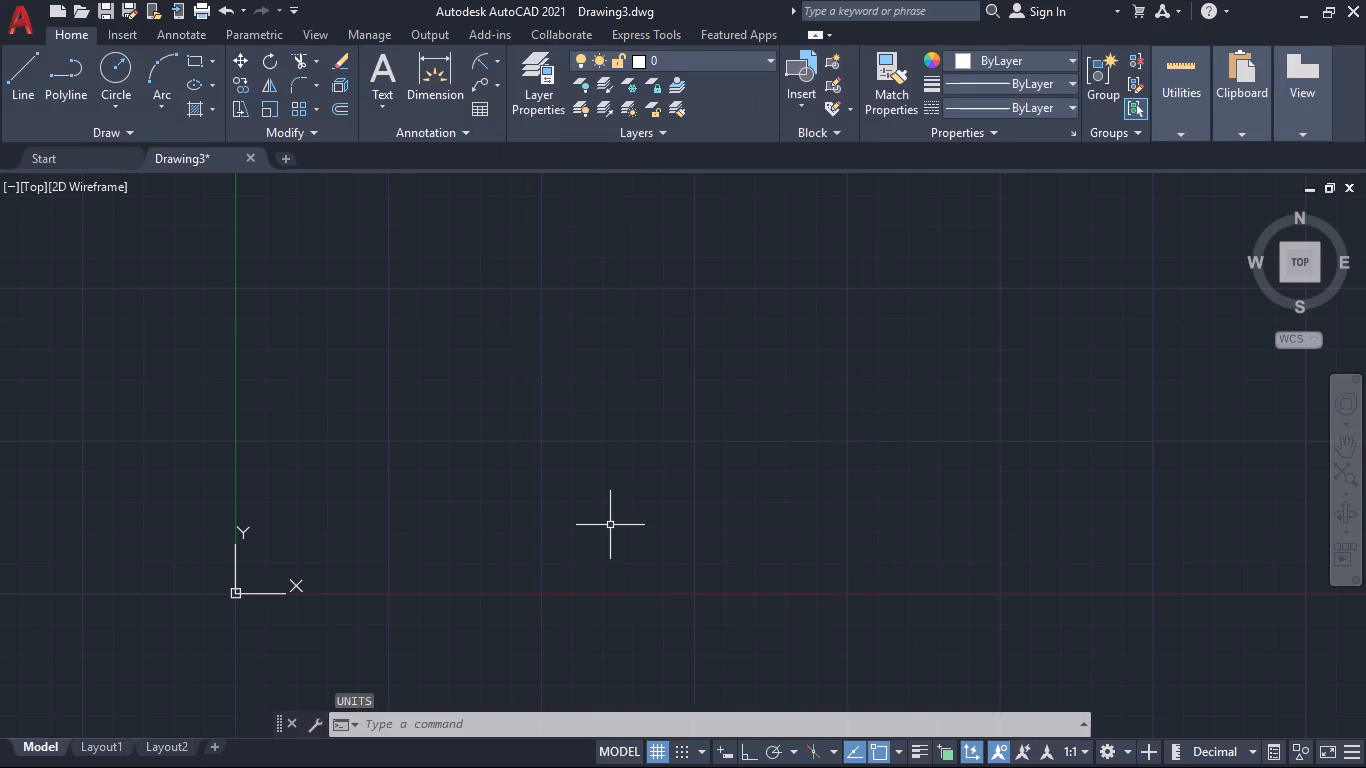
Modify the Standard dimension style so its linear dimensions use a precision of 0.
key(d)
key(Return)
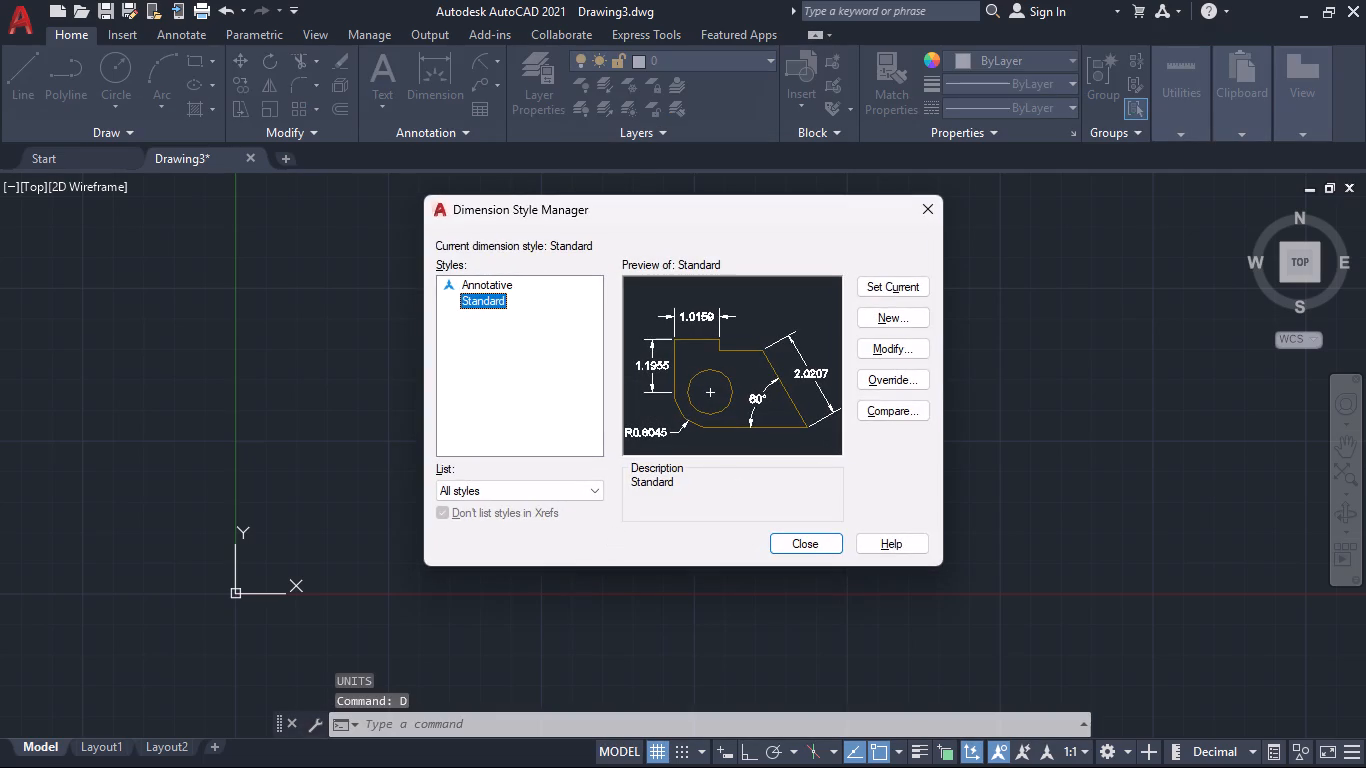
click(902, 341)
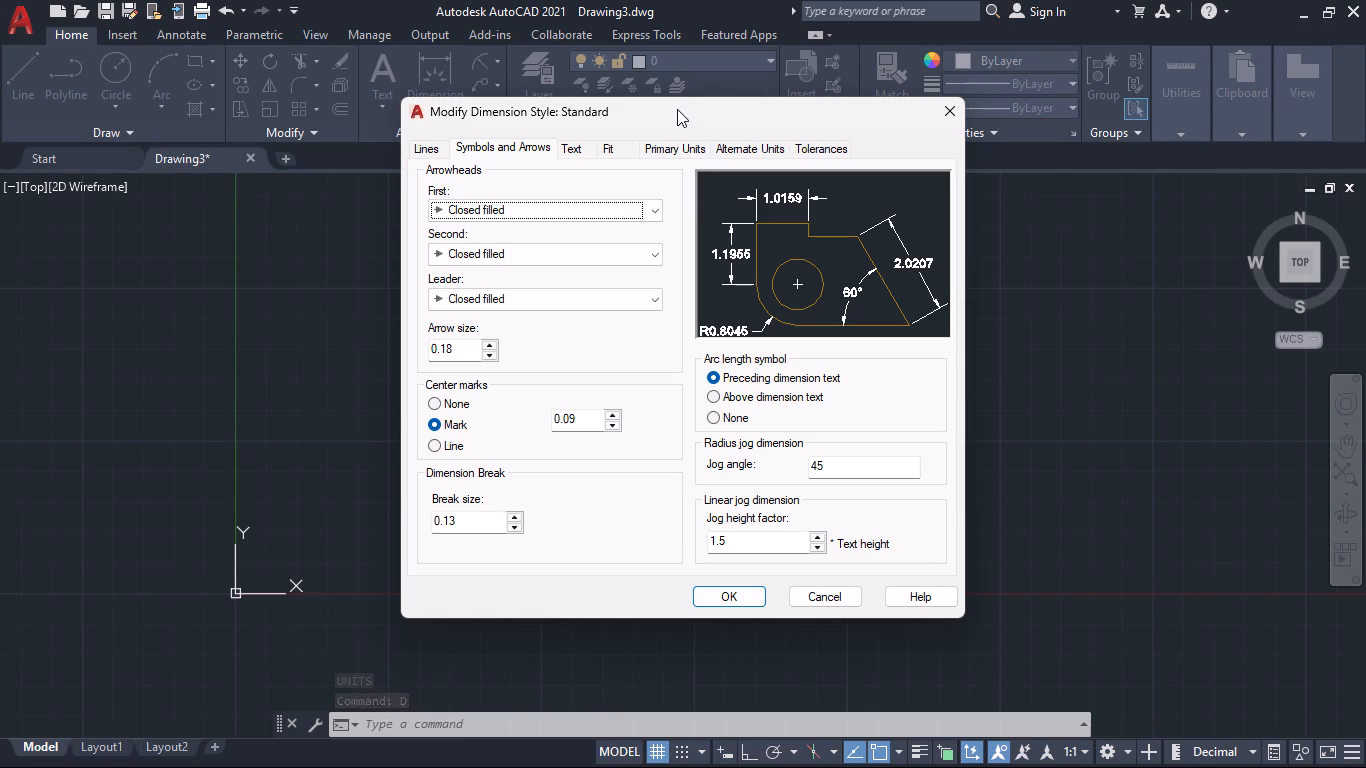
click(663, 145)
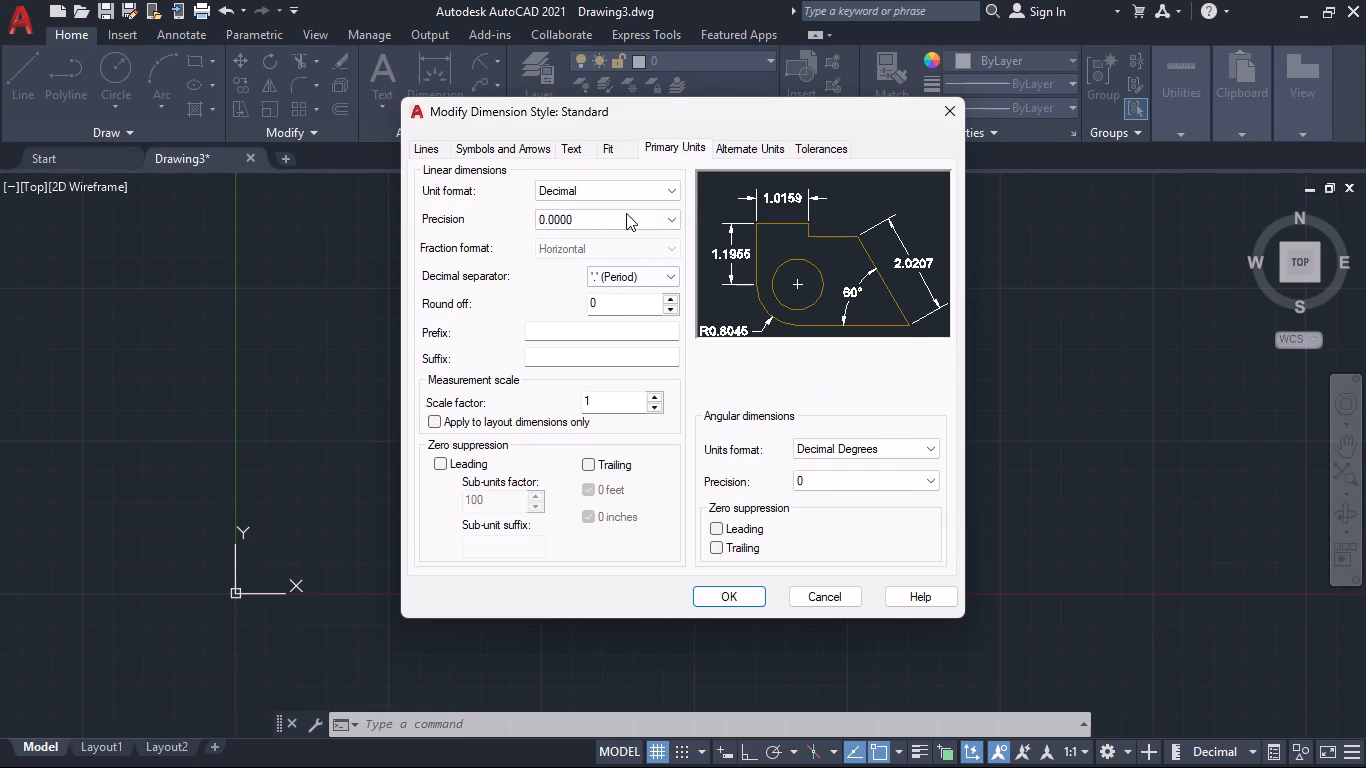
click(630, 219)
click(585, 242)
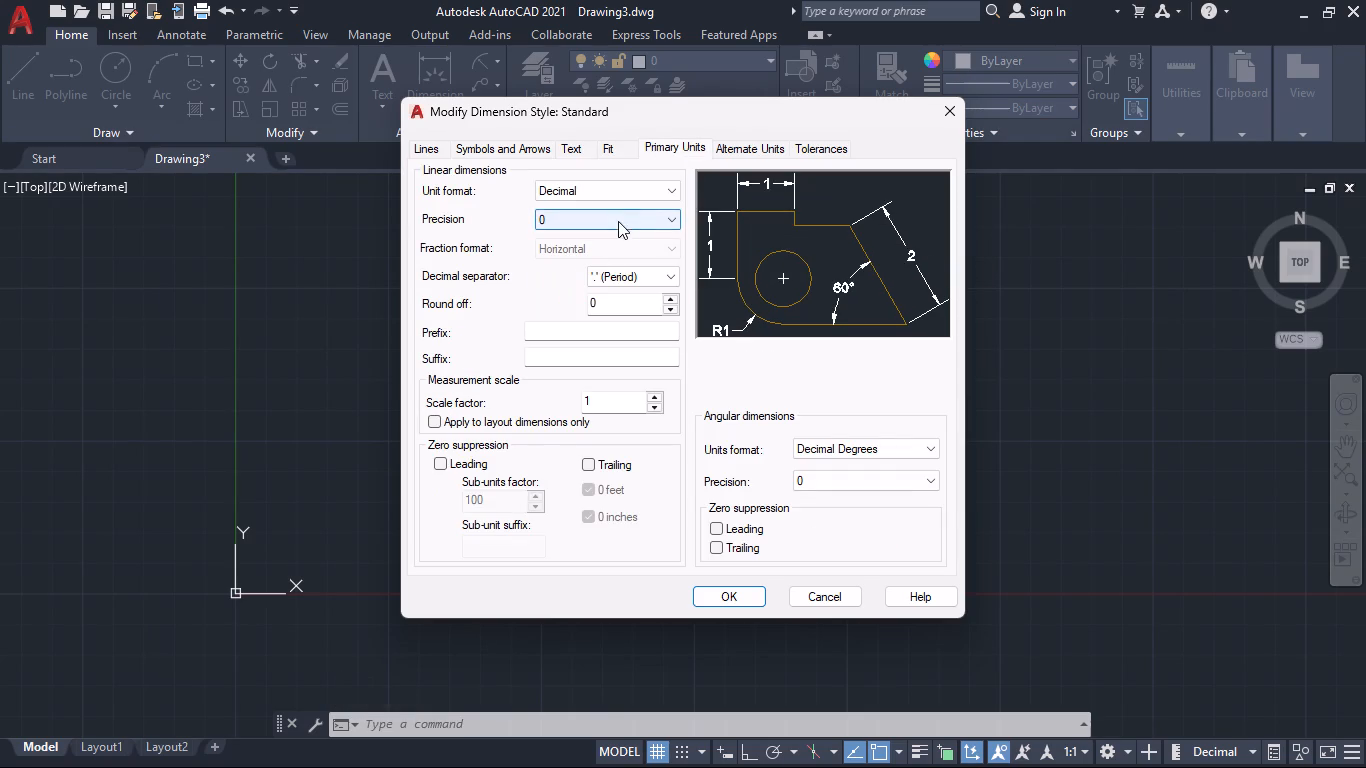
Set the Standard dimension style's text height to 4.
click(615, 150)
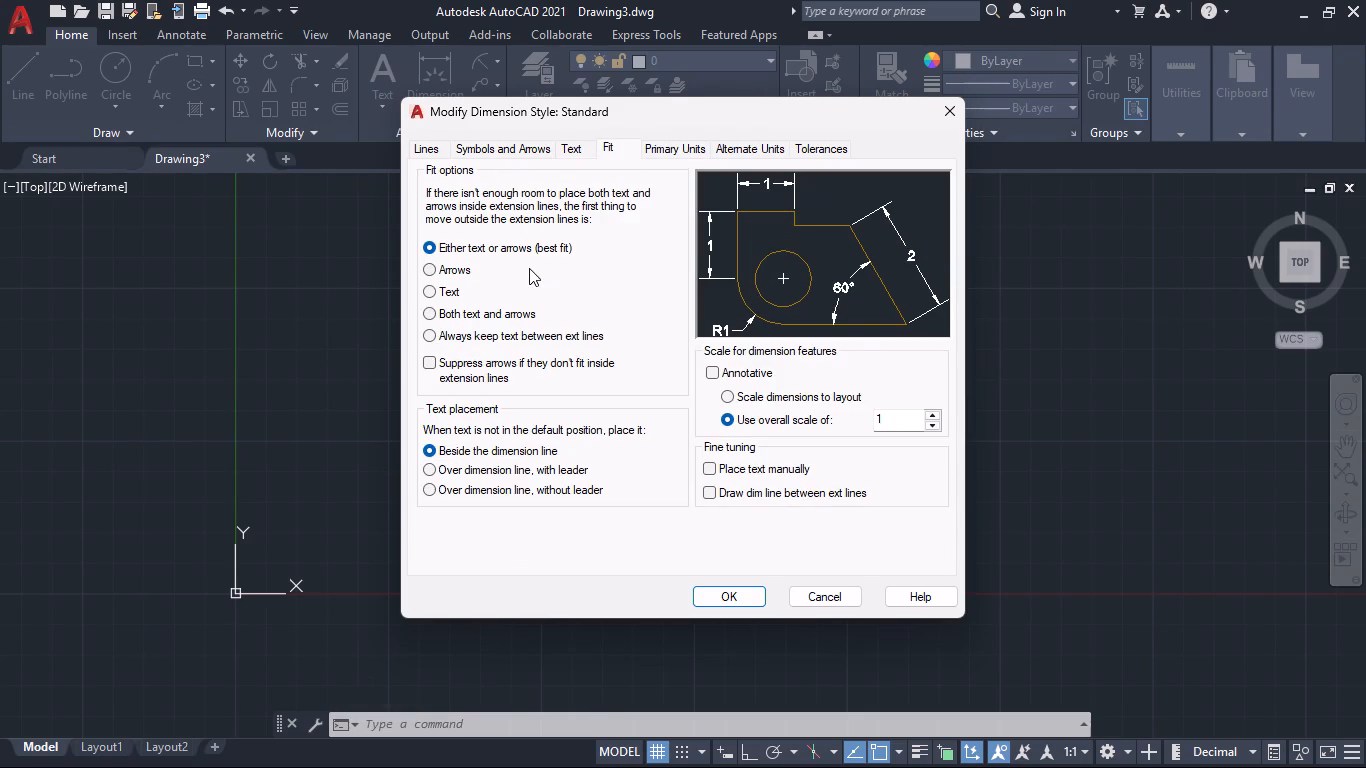
click(566, 145)
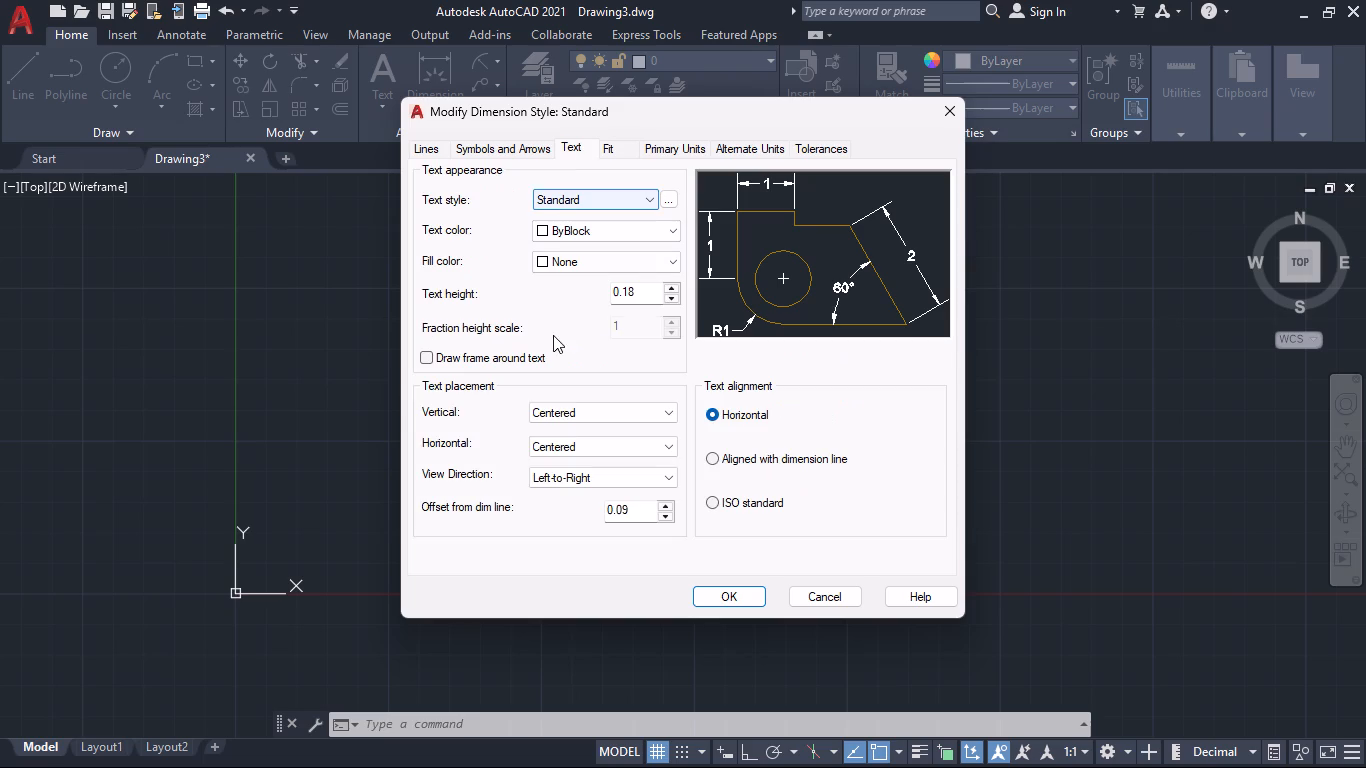
double_click(642, 289)
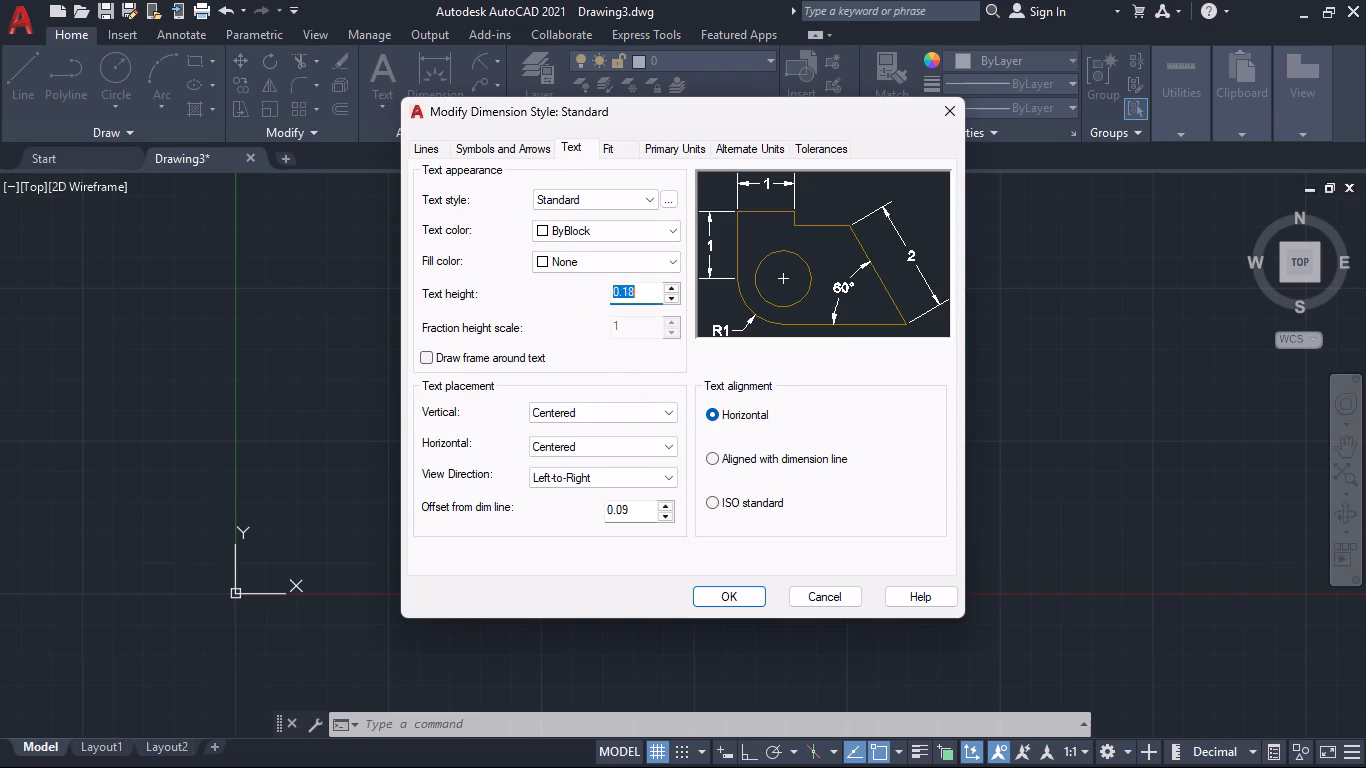
key(4)
key(Return)
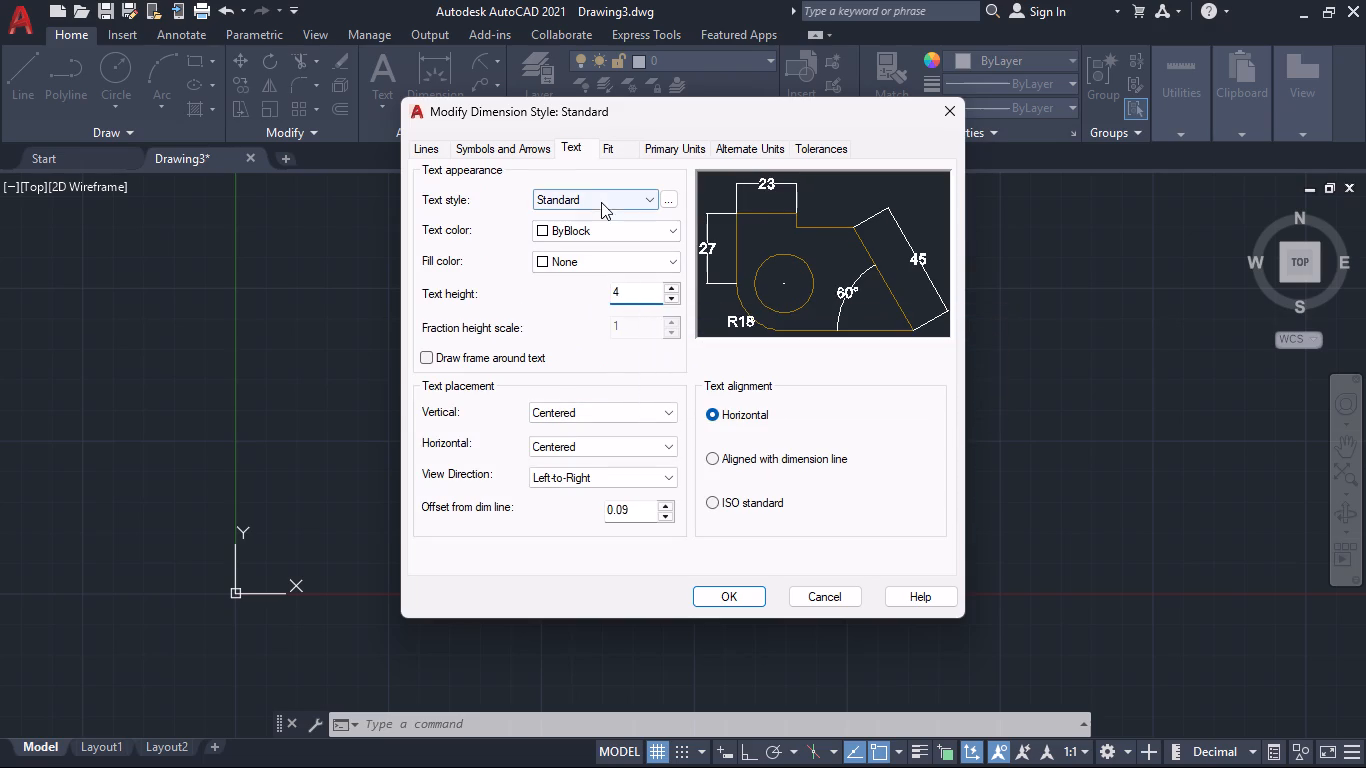
Set the dimension style's arrow size to 3.75, apply the changes and make the Standard style current.
click(521, 148)
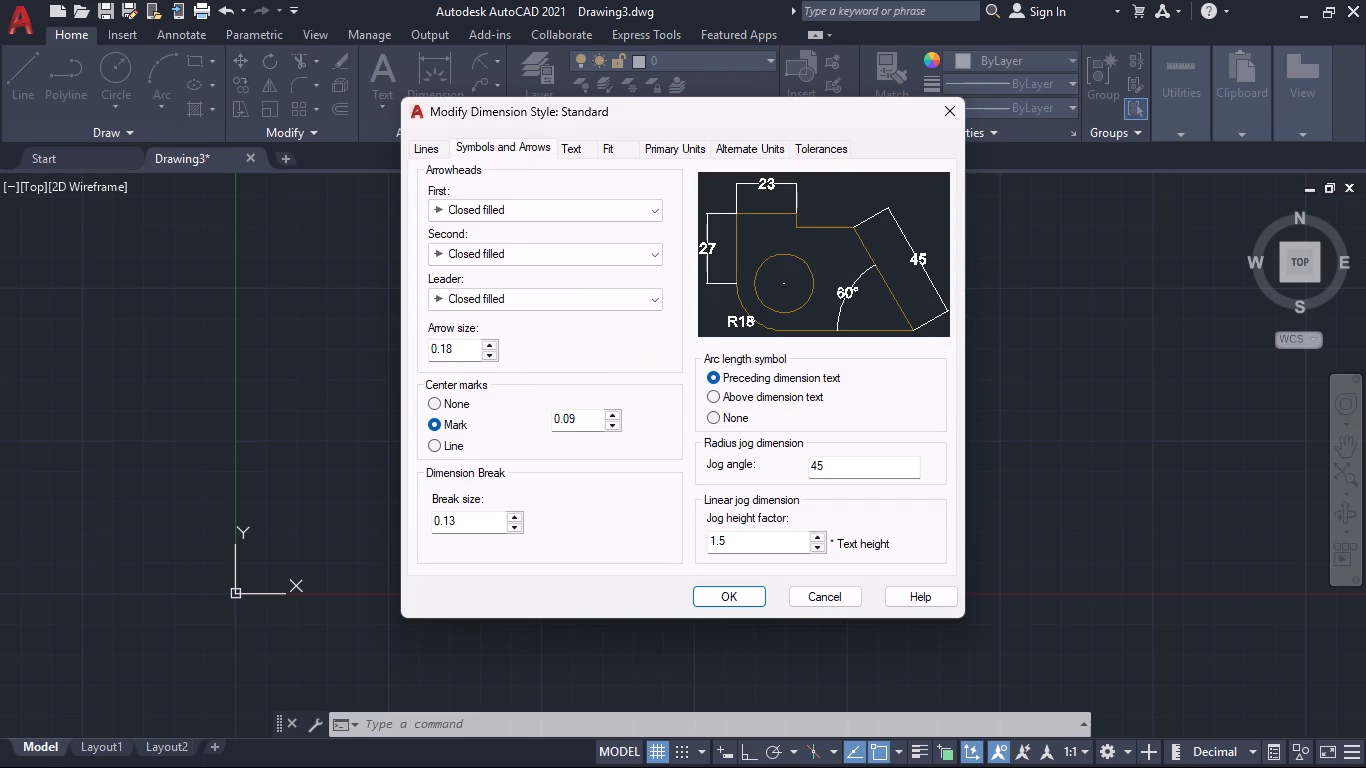
double_click(444, 347)
text(3.75)
key(Return)
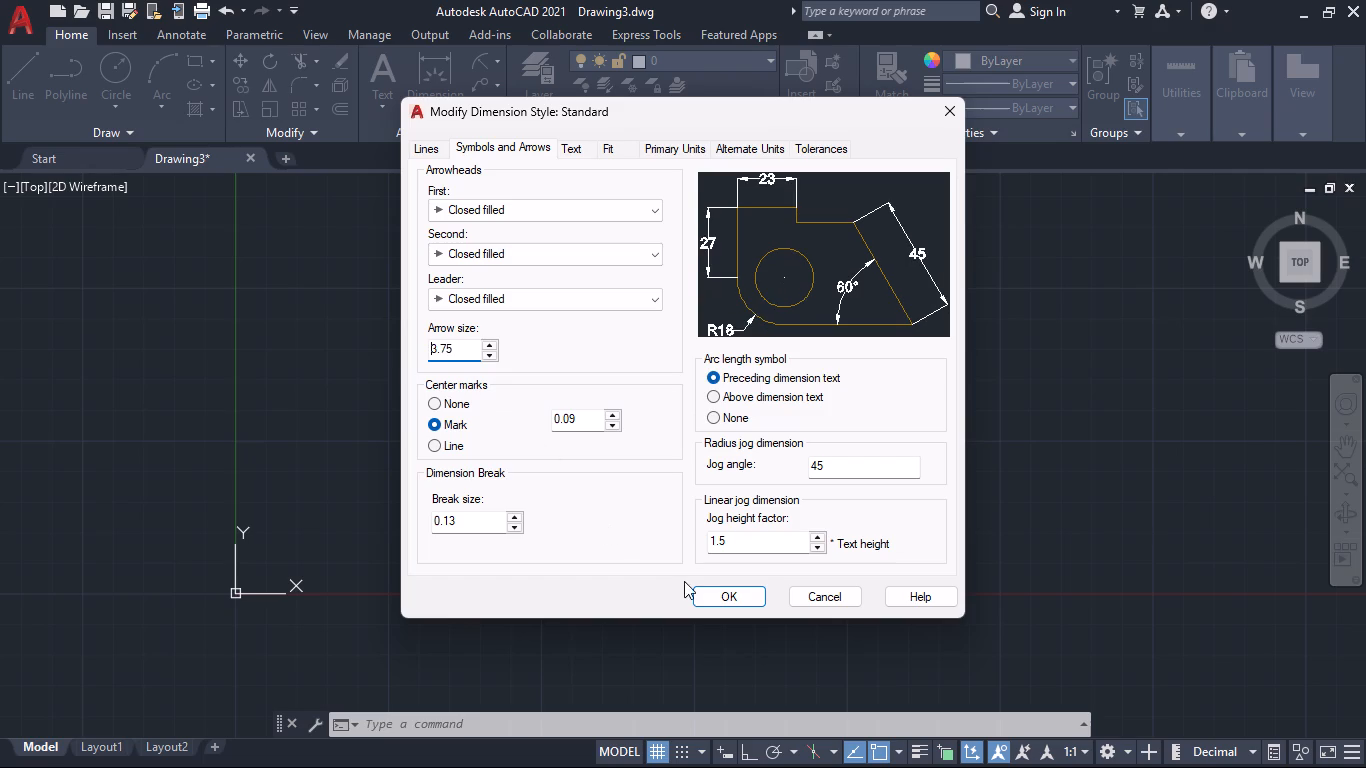
click(715, 594)
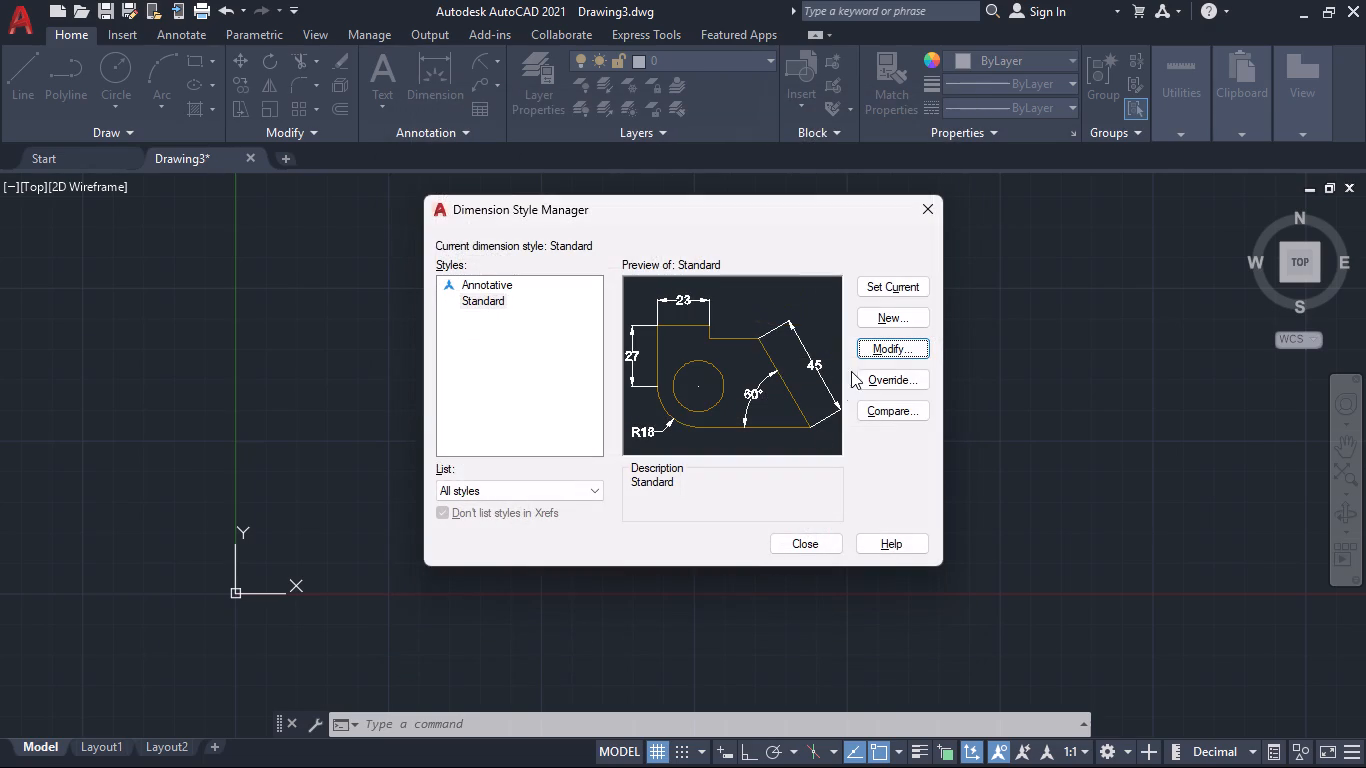
click(886, 292)
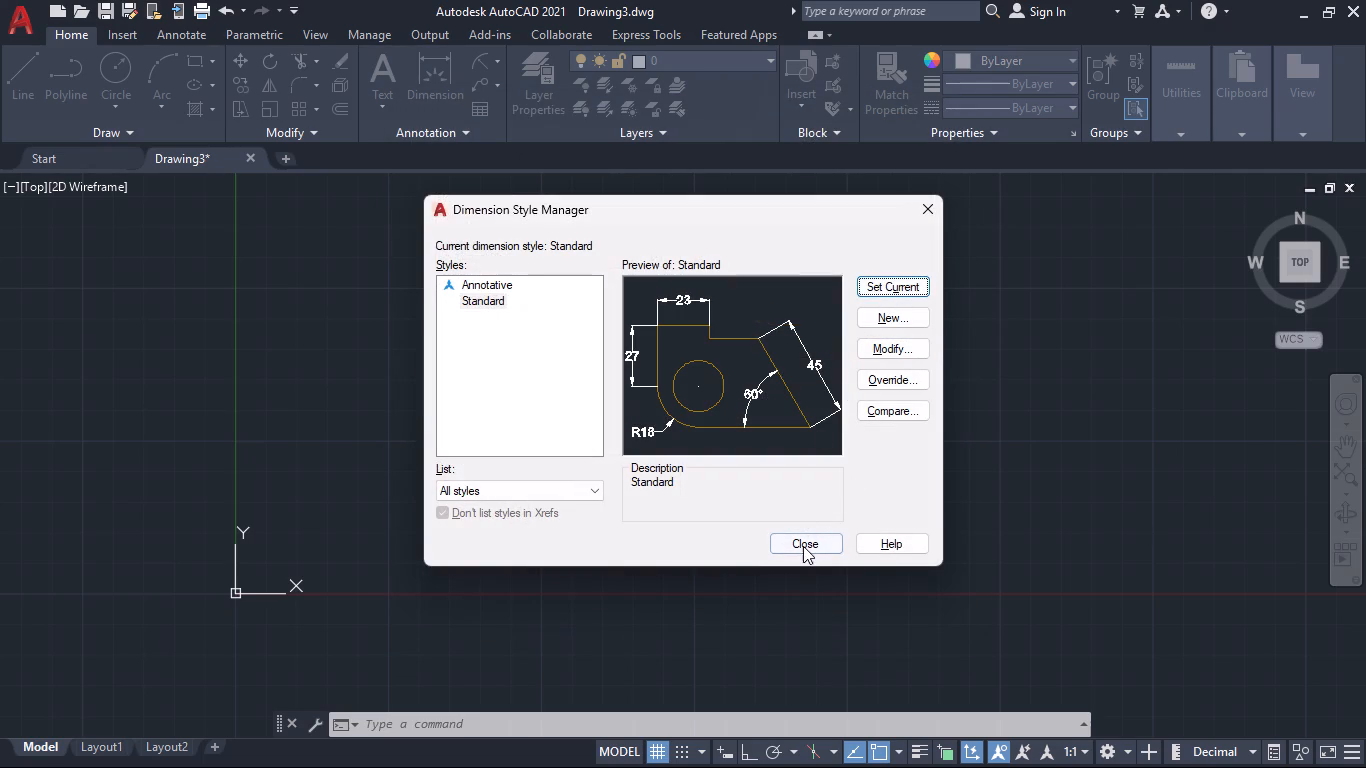
click(803, 546)
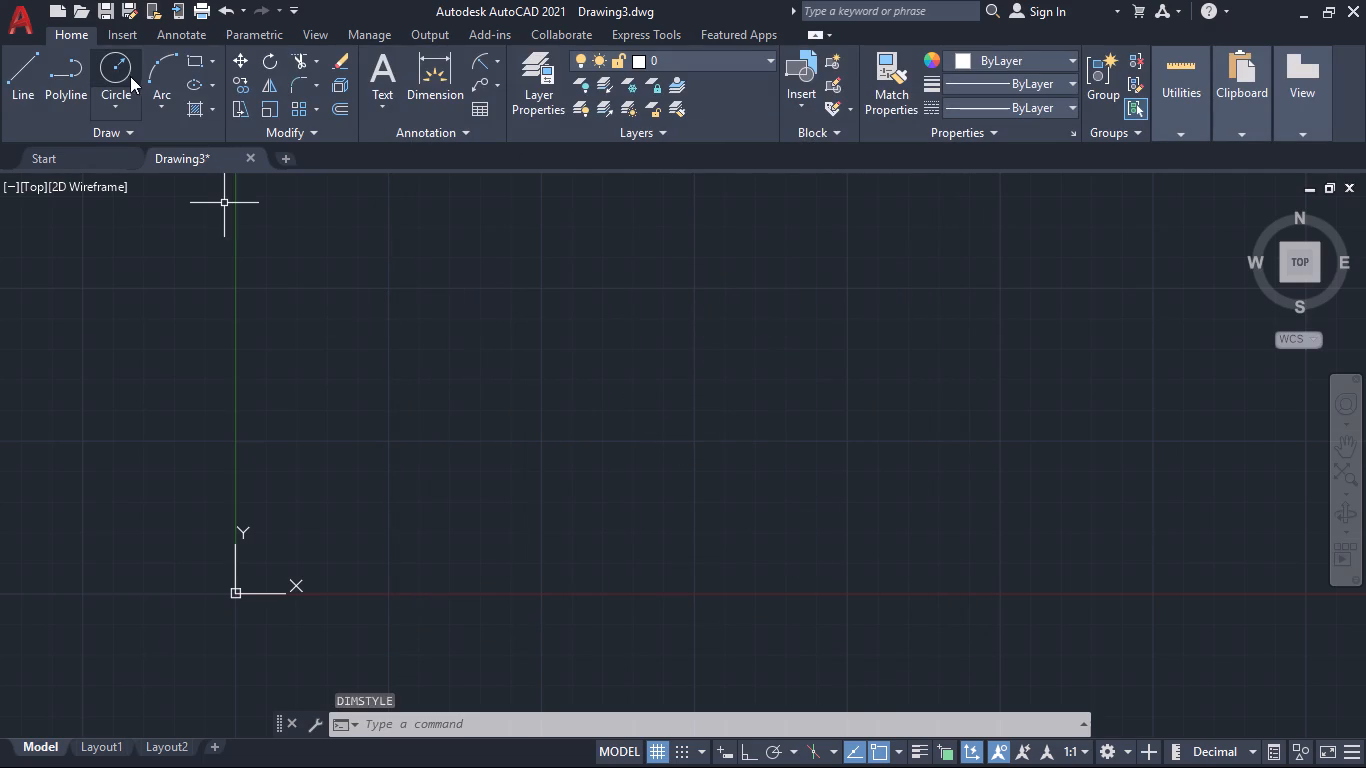
Draw a circle with a radius of 17.5 mm in the empty drawing, up and to the right of the origin.
click(116, 74)
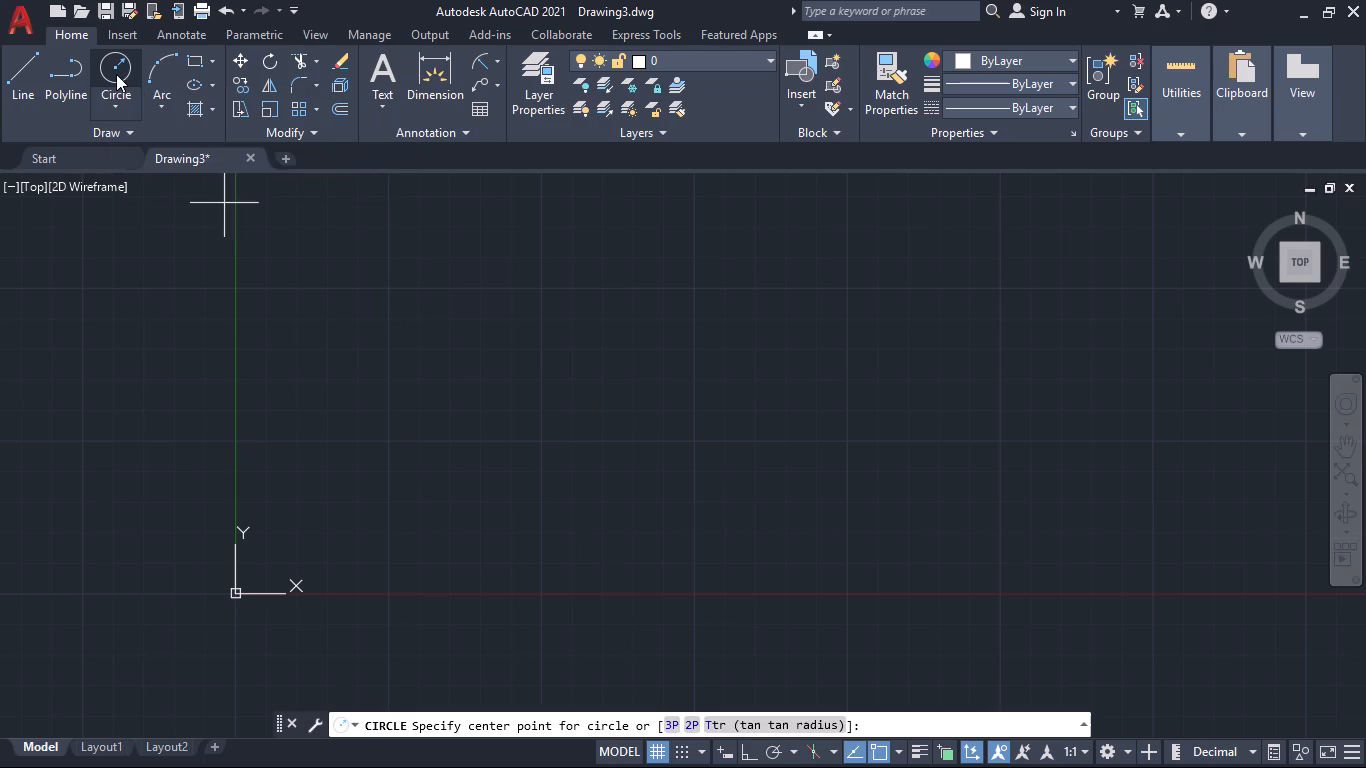
click(598, 316)
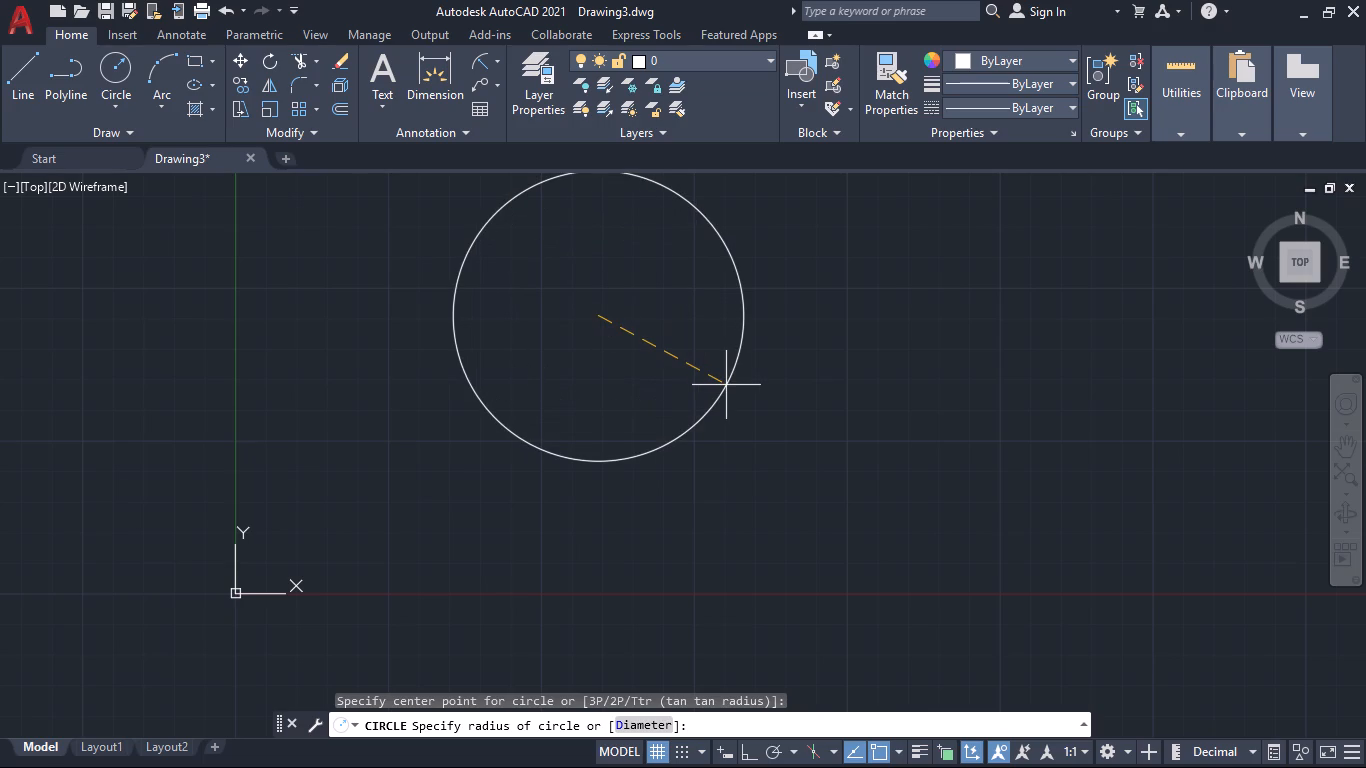
text(32)
key(BackSpace)
key(BackSpace)
key(BackSpace)
key(BackSpace)
text(17.5)
key(Return)
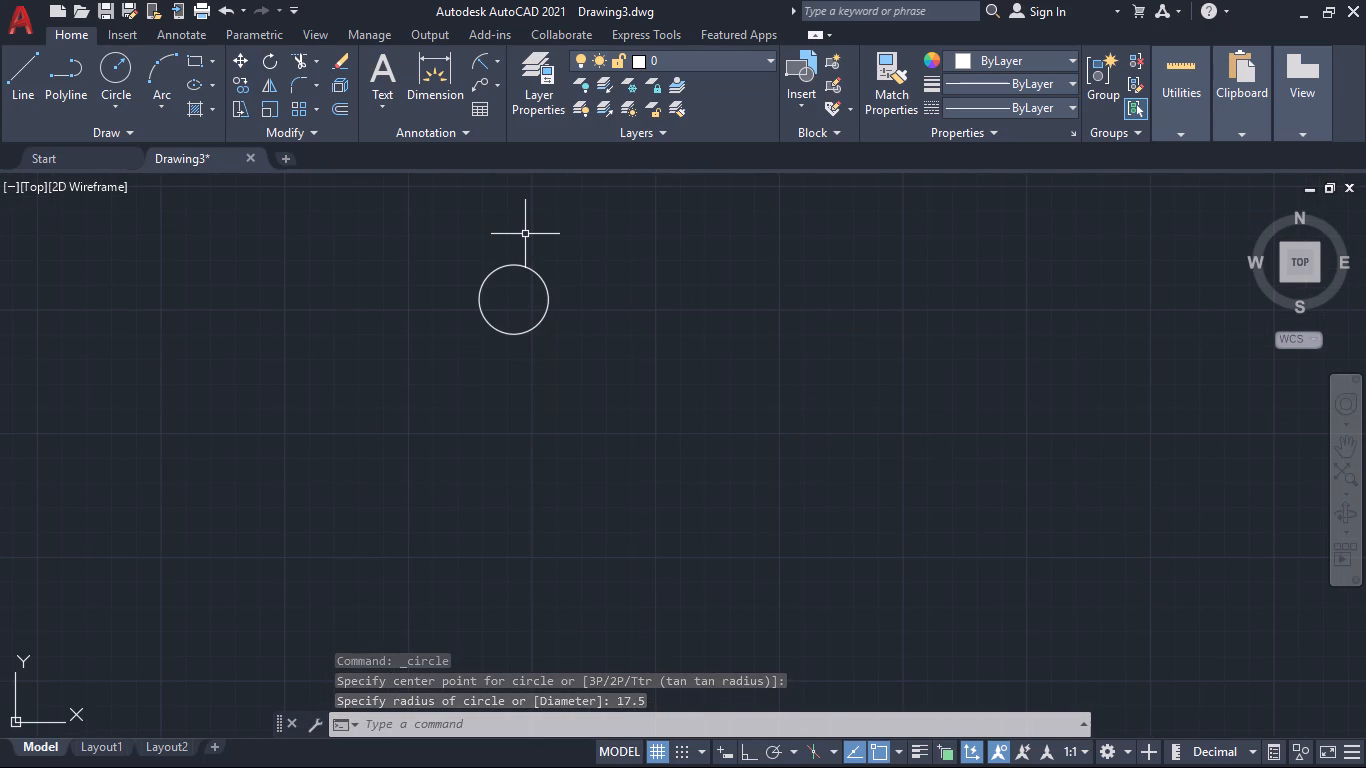
Draw a concentric circle with a diameter of 25 mm inside the first circle, using the centre-and-diameter method.
click(115, 105)
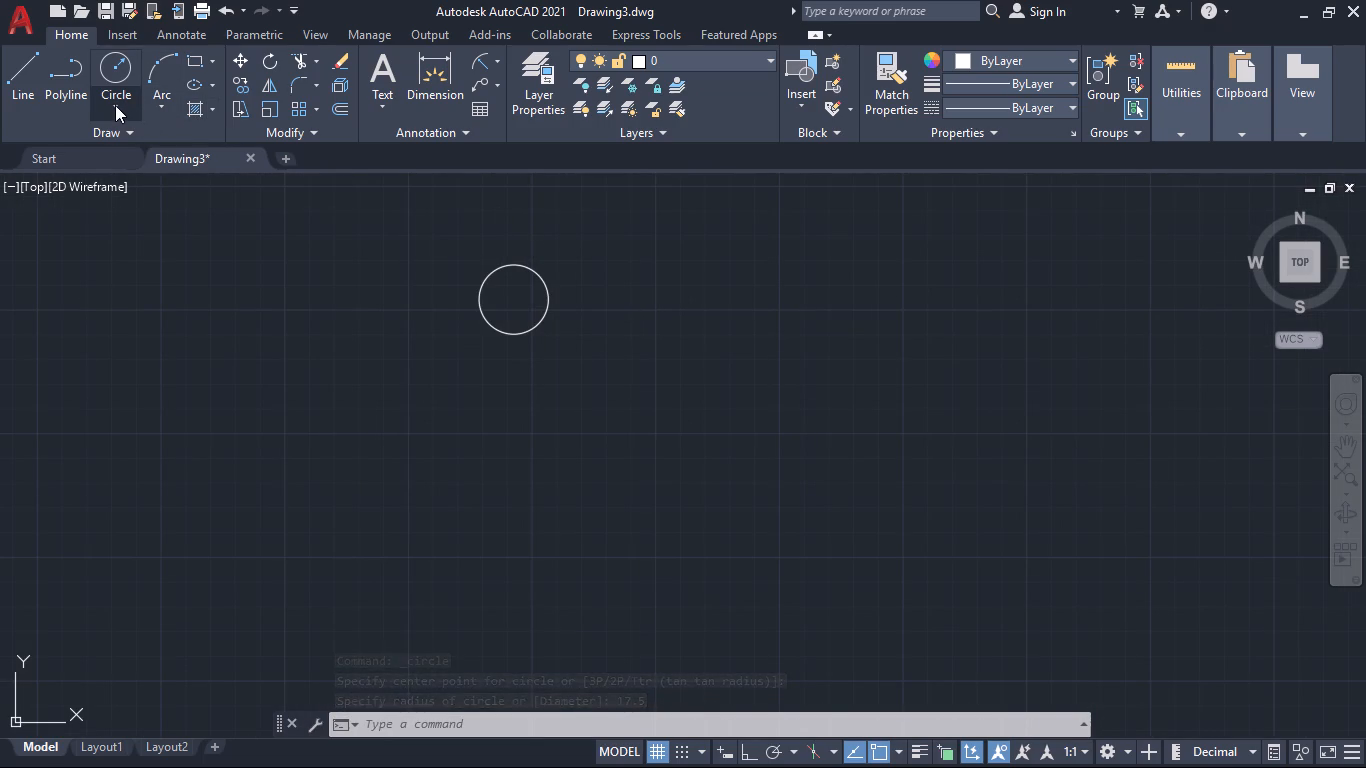
click(144, 174)
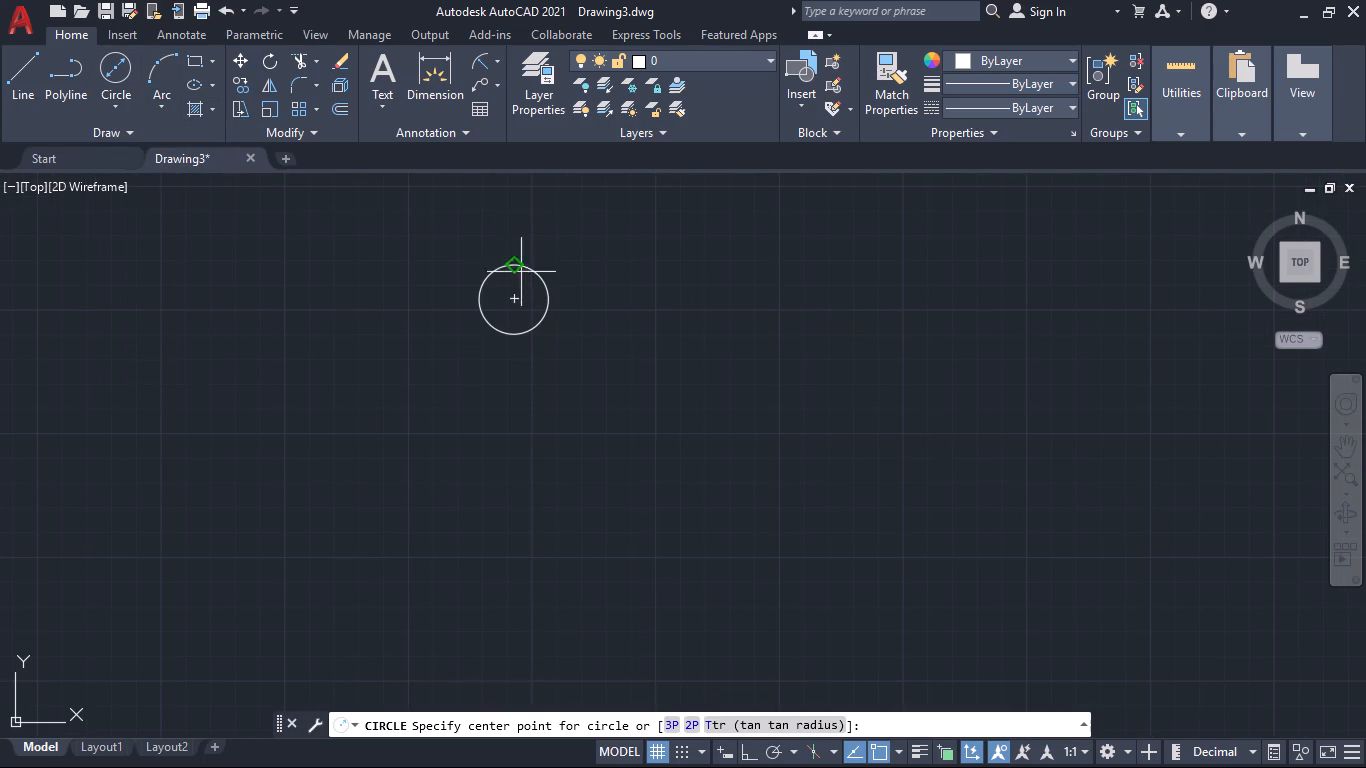
click(519, 298)
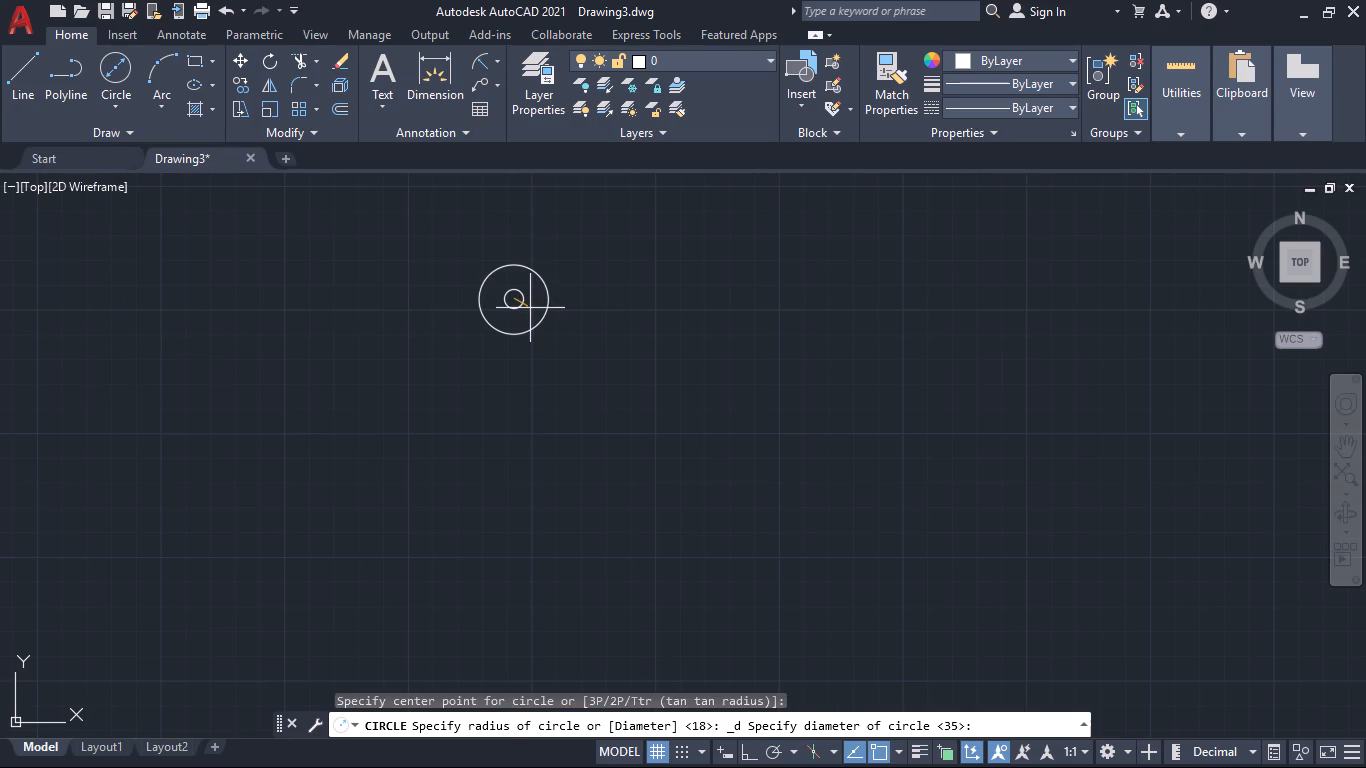
text(25)
key(Return)
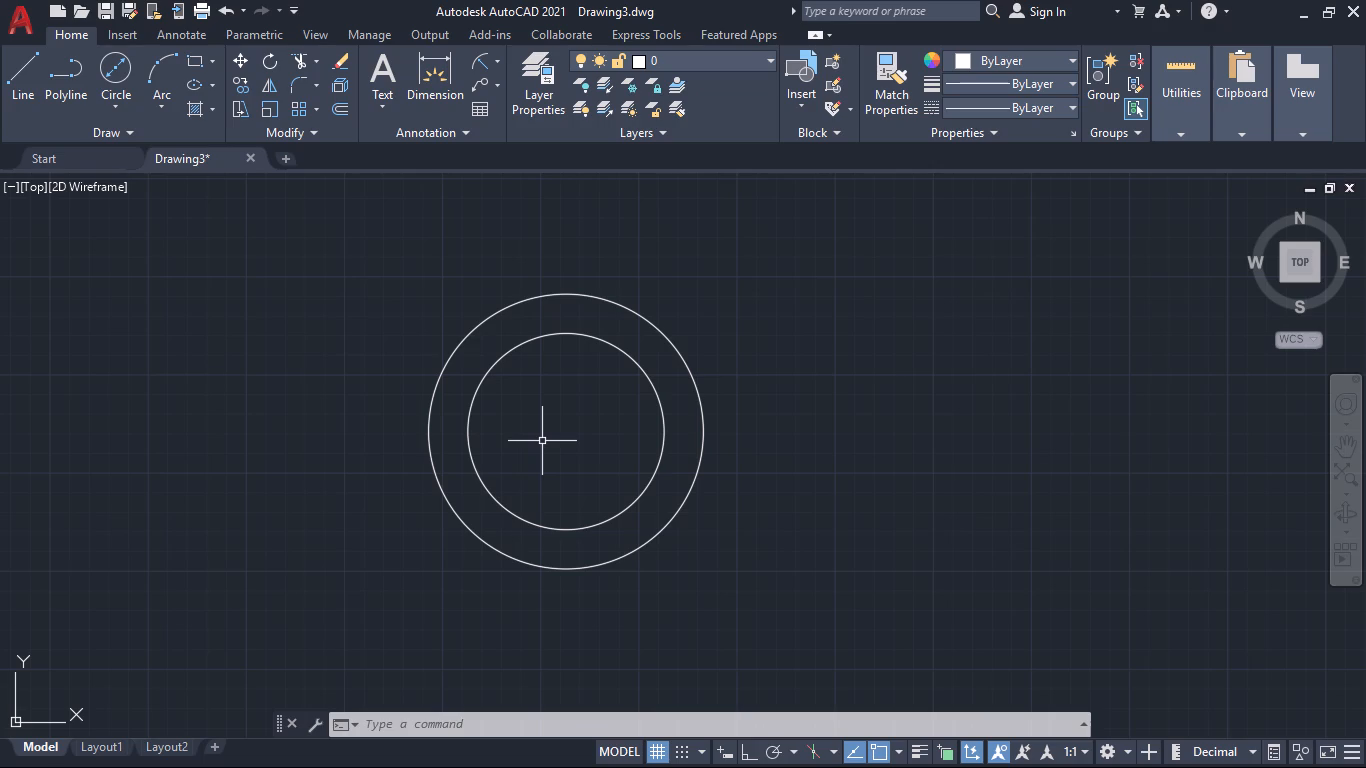
Draw a large circle with a diameter of 123 mm around the two existing circles, sharing their centre.
click(109, 66)
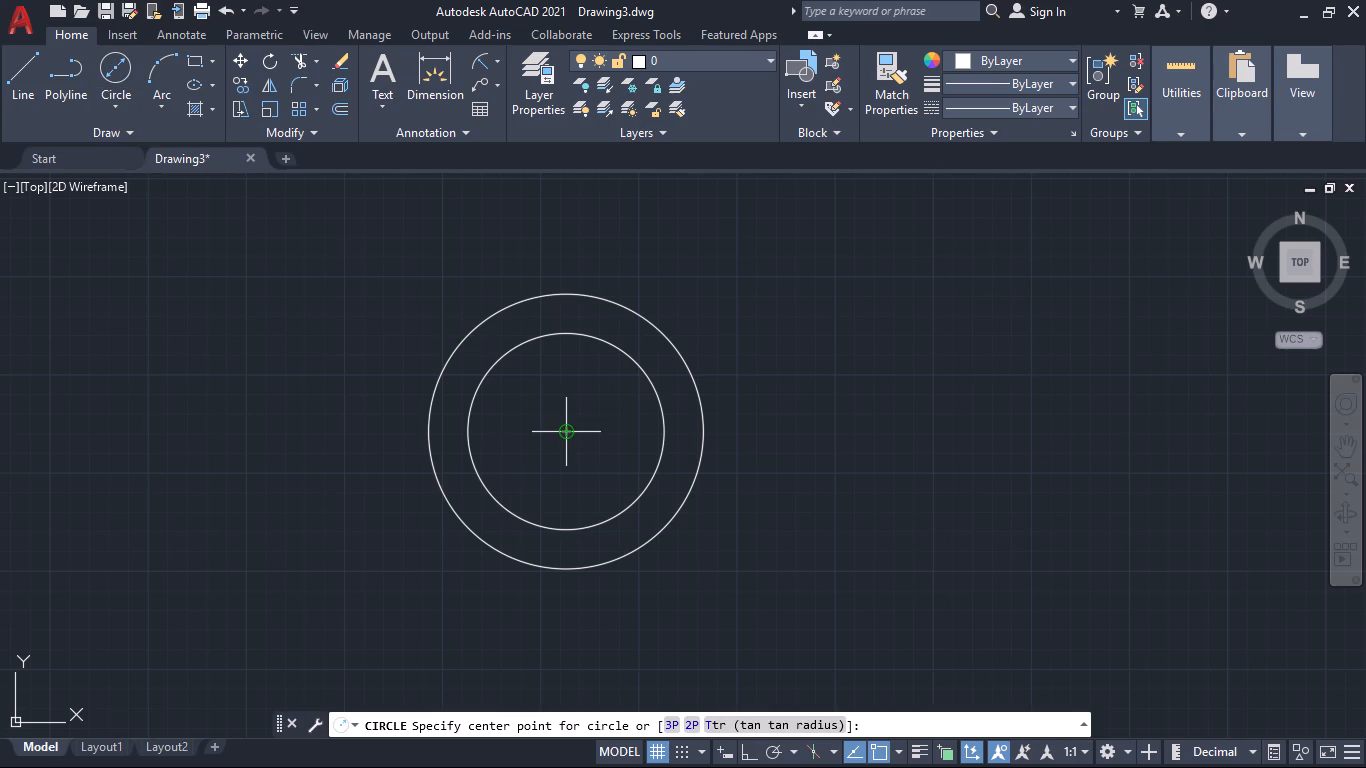
click(562, 434)
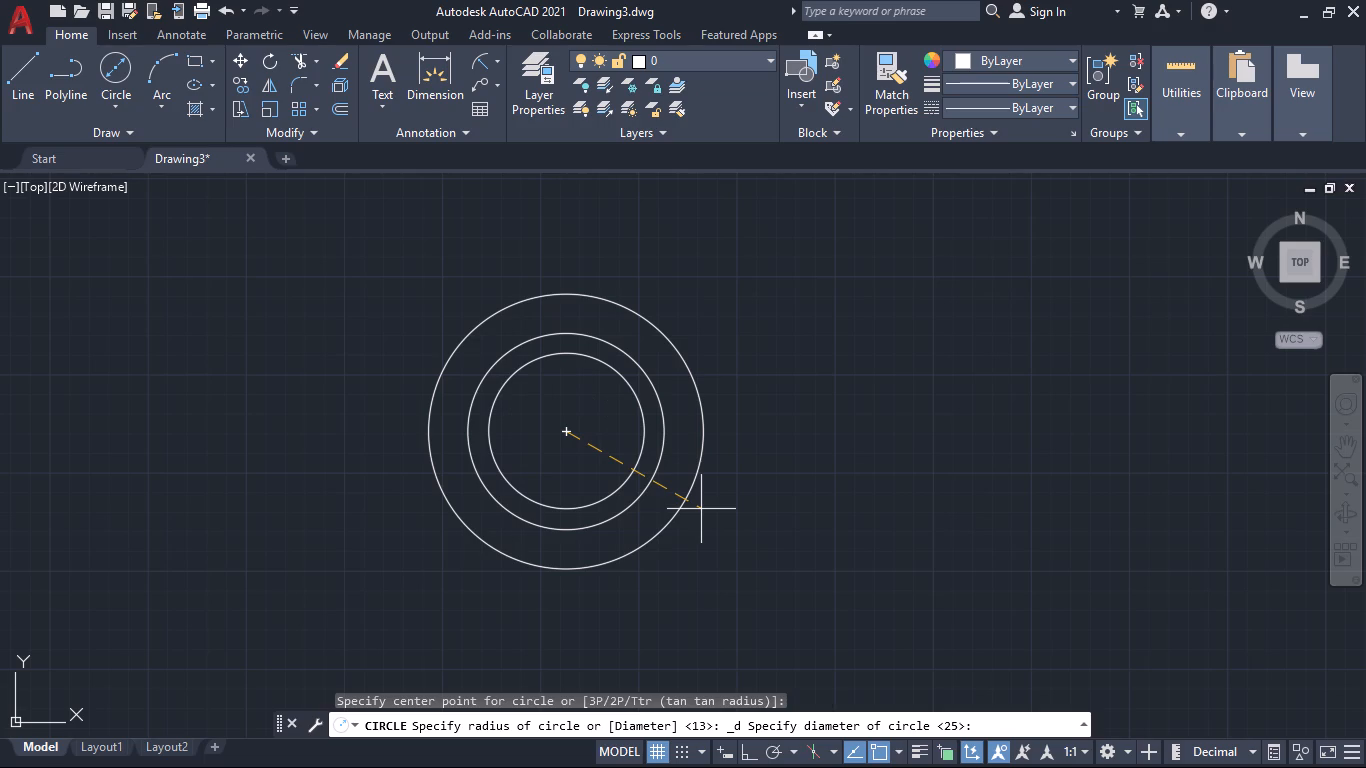
text(123)
key(Return)
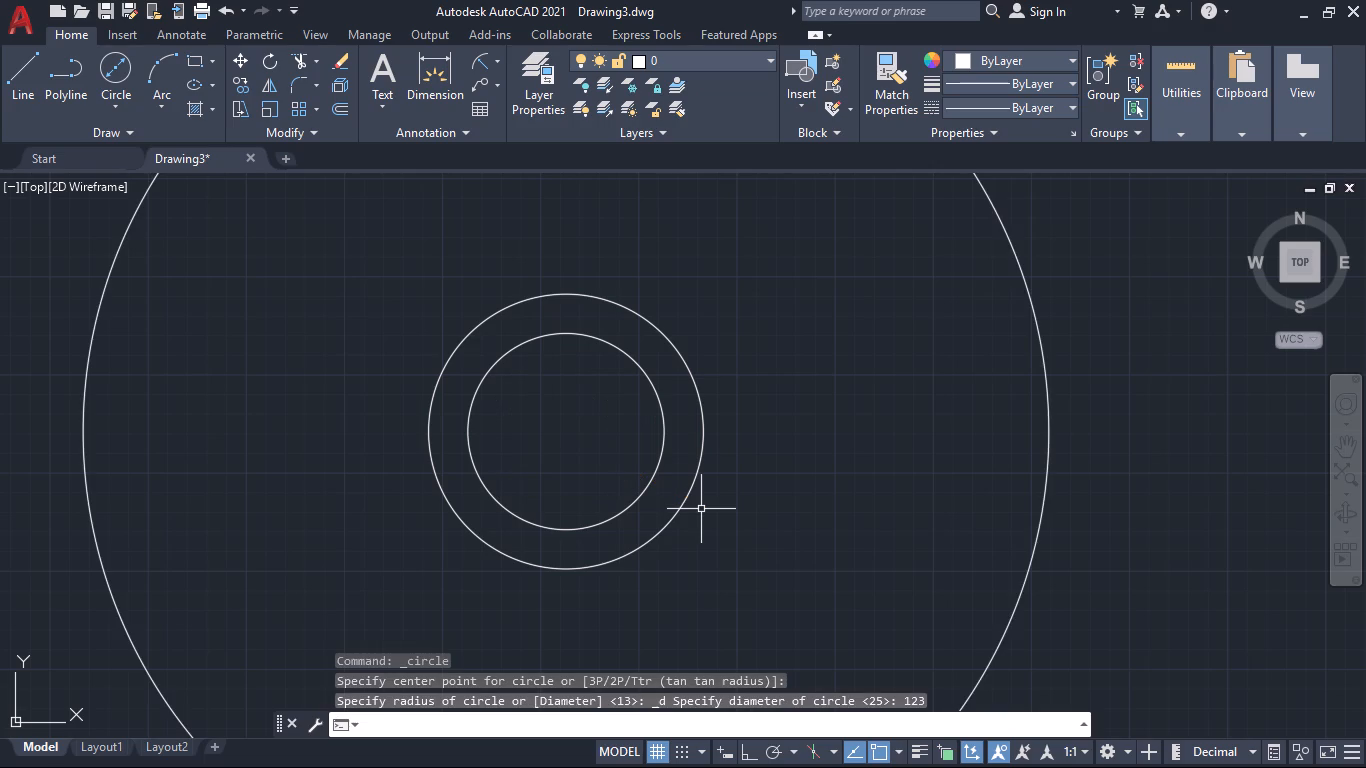
Draw another concentric circle with a diameter of 105 mm, using the centre-and-diameter method.
click(109, 65)
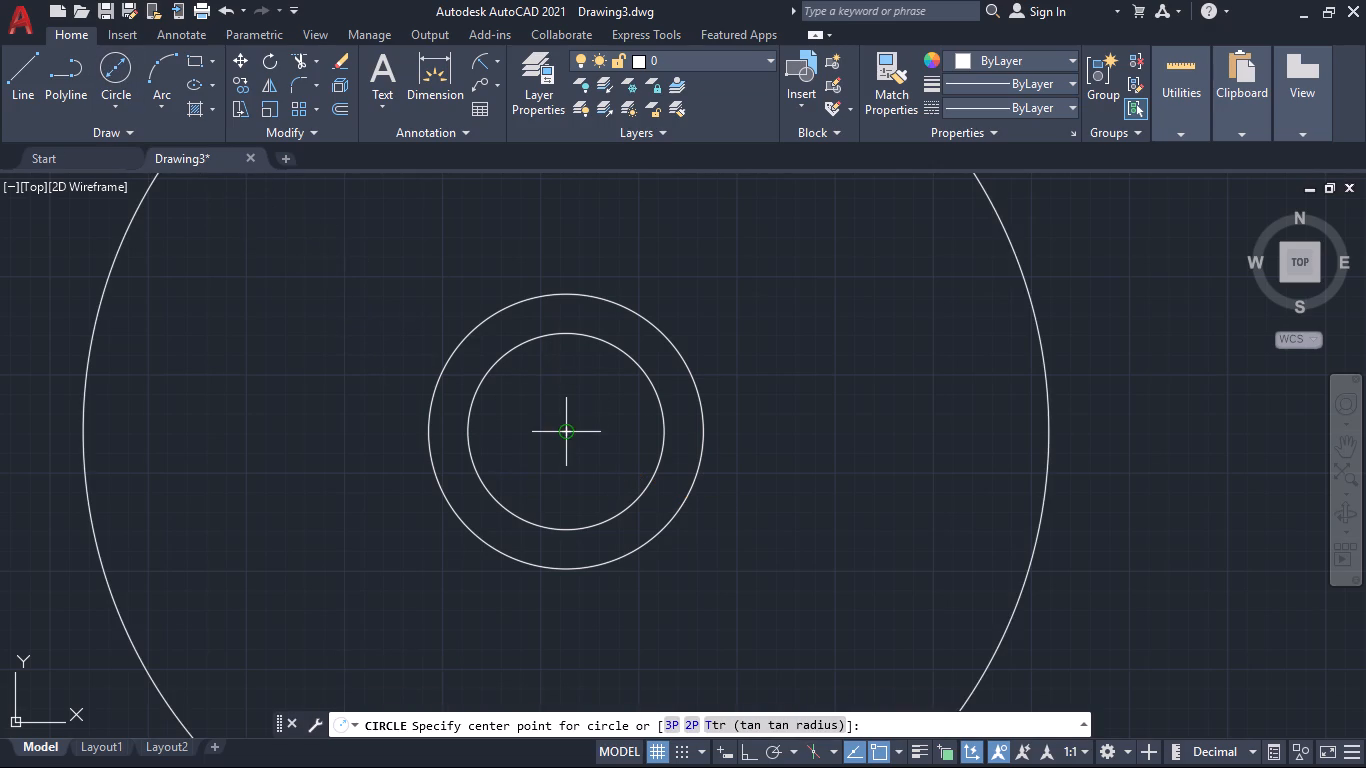
click(570, 432)
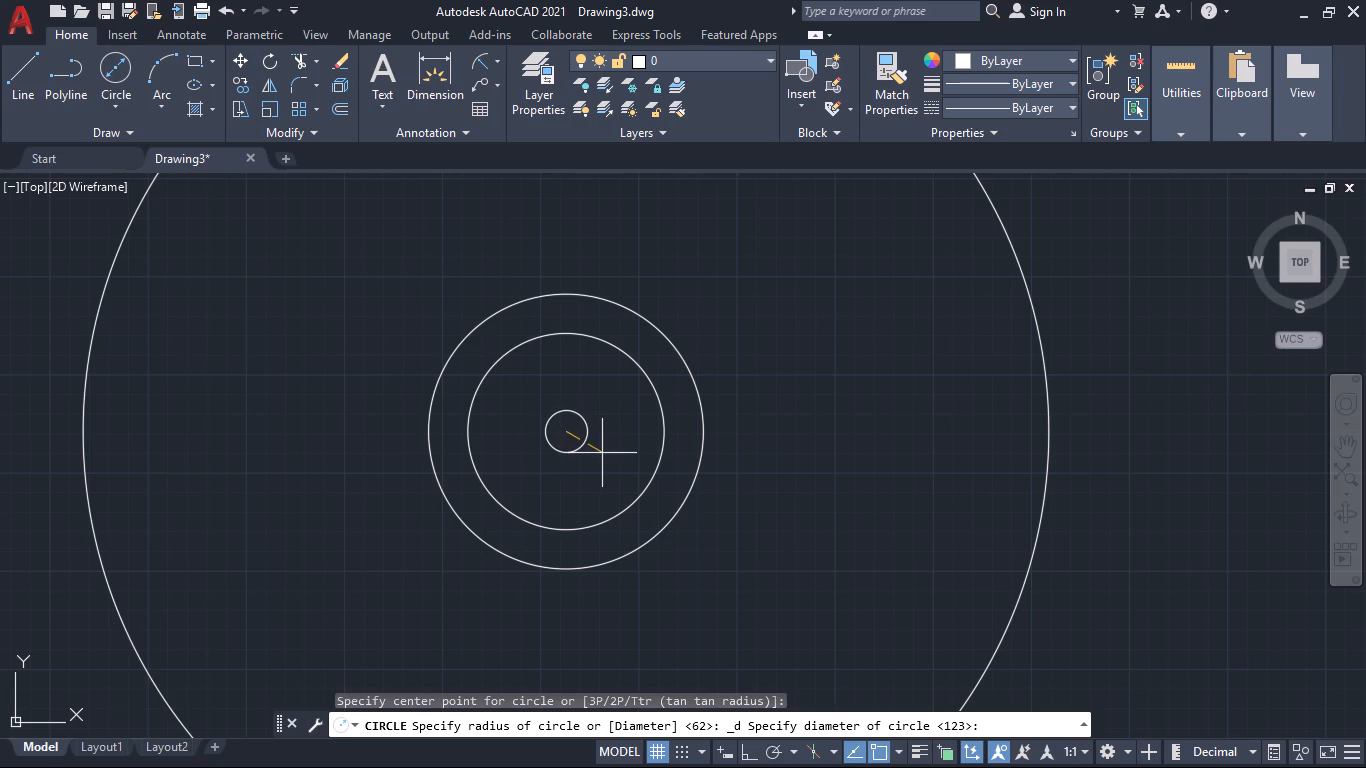
text(105)
key(Return)
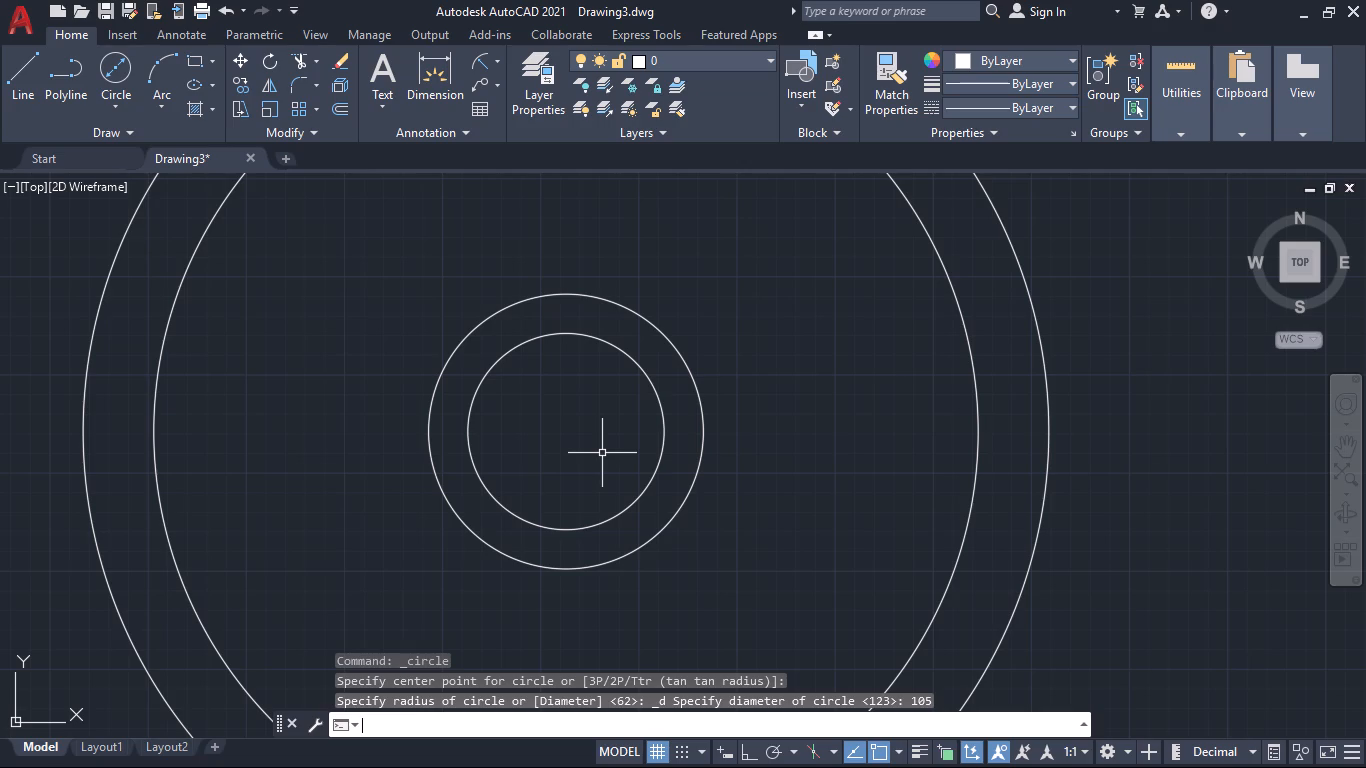
Draw a horizontal construction line through the common centre of the circles.
ctrl+scroll(602, 453, down, 5)
ctrl+scroll(602, 453, up, 5)
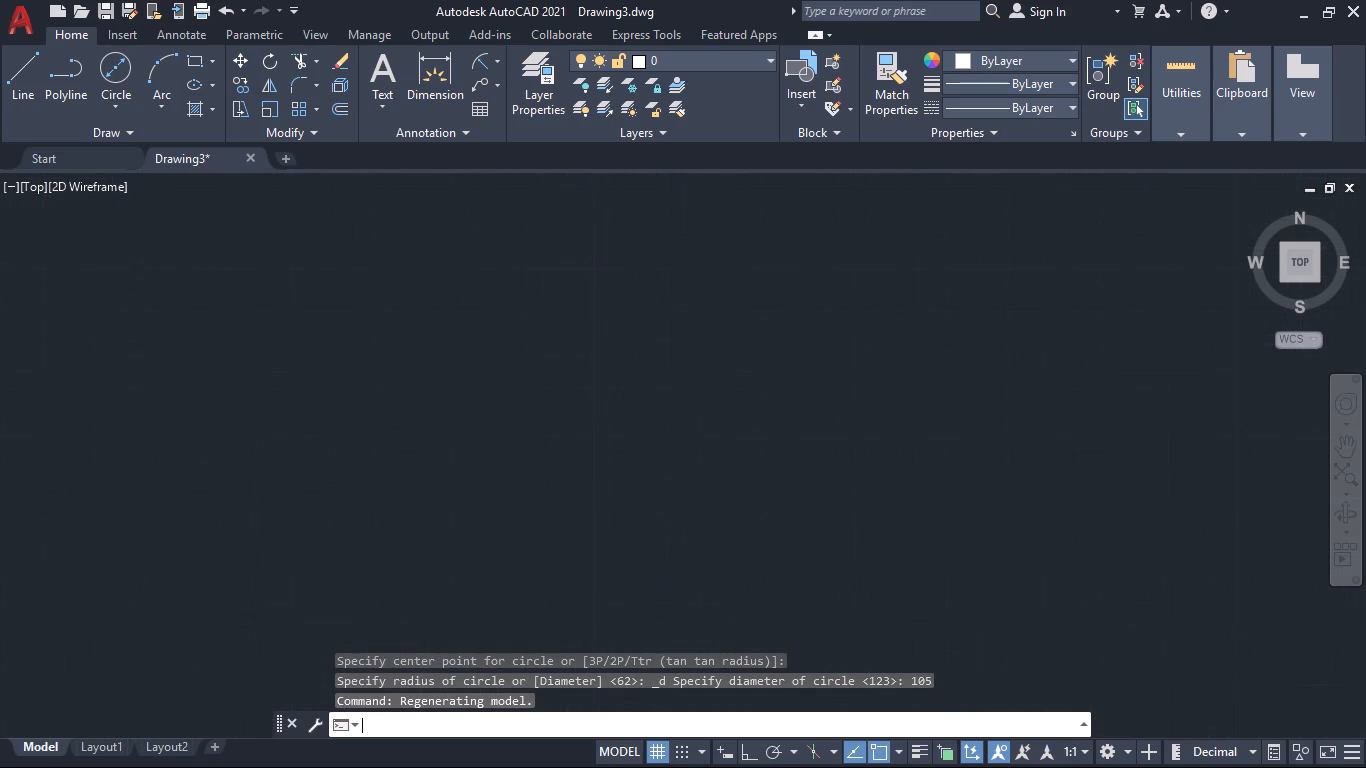
ctrl+scroll(602, 453, down, 10)
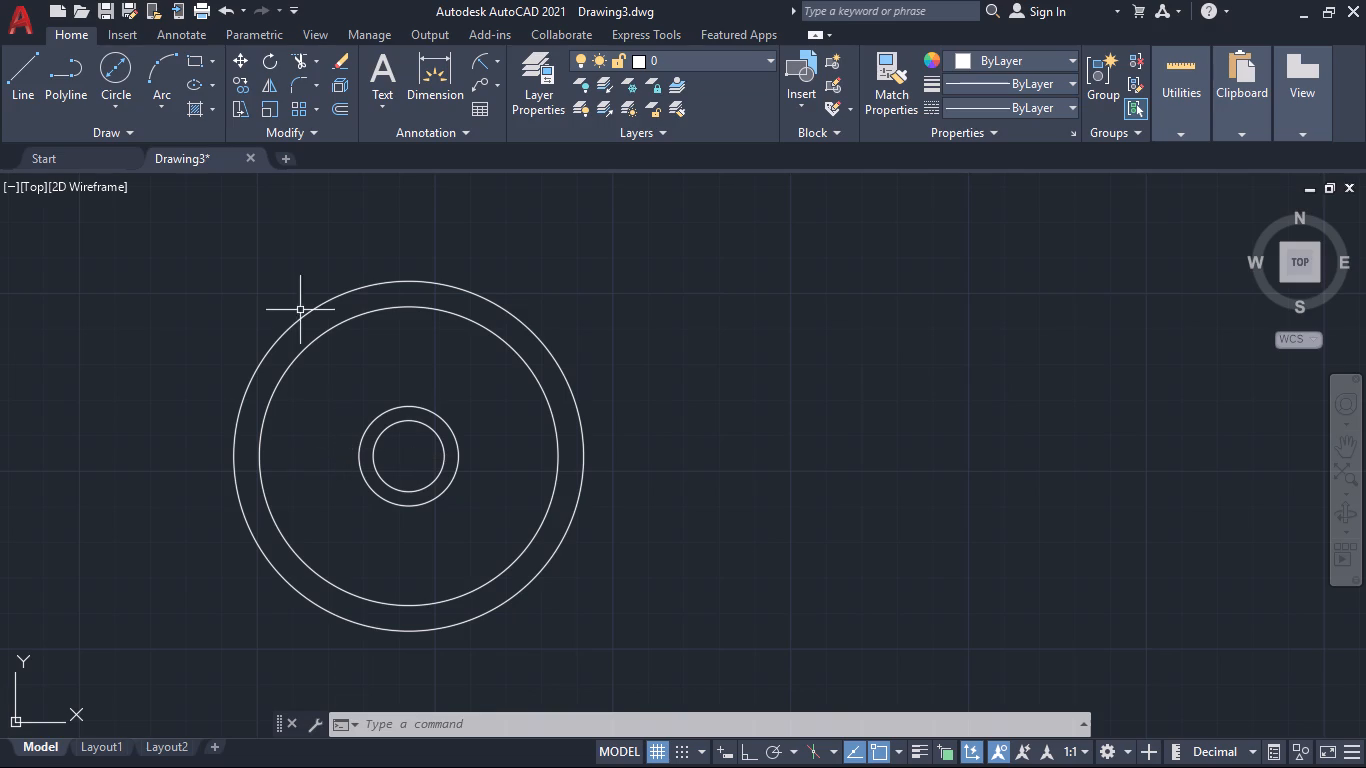
text(xl)
key(Return)
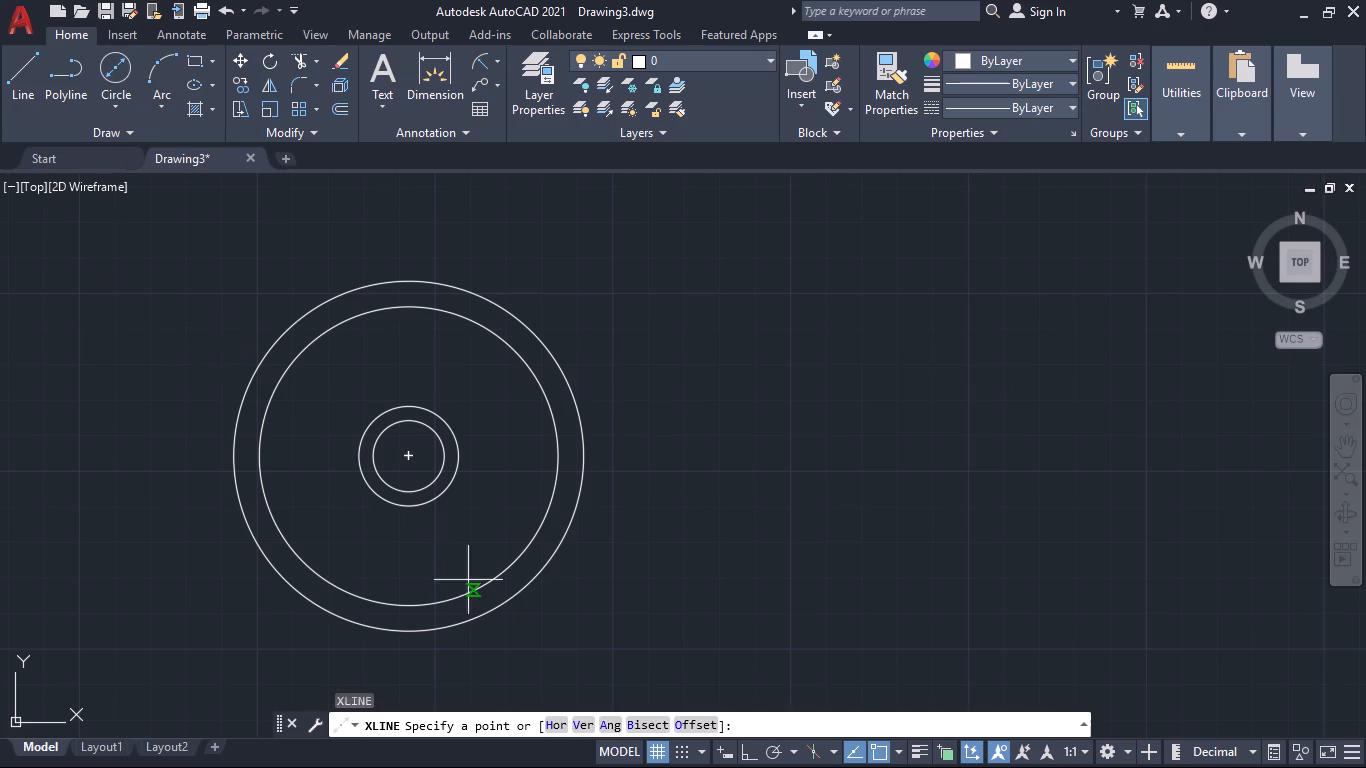
click(552, 725)
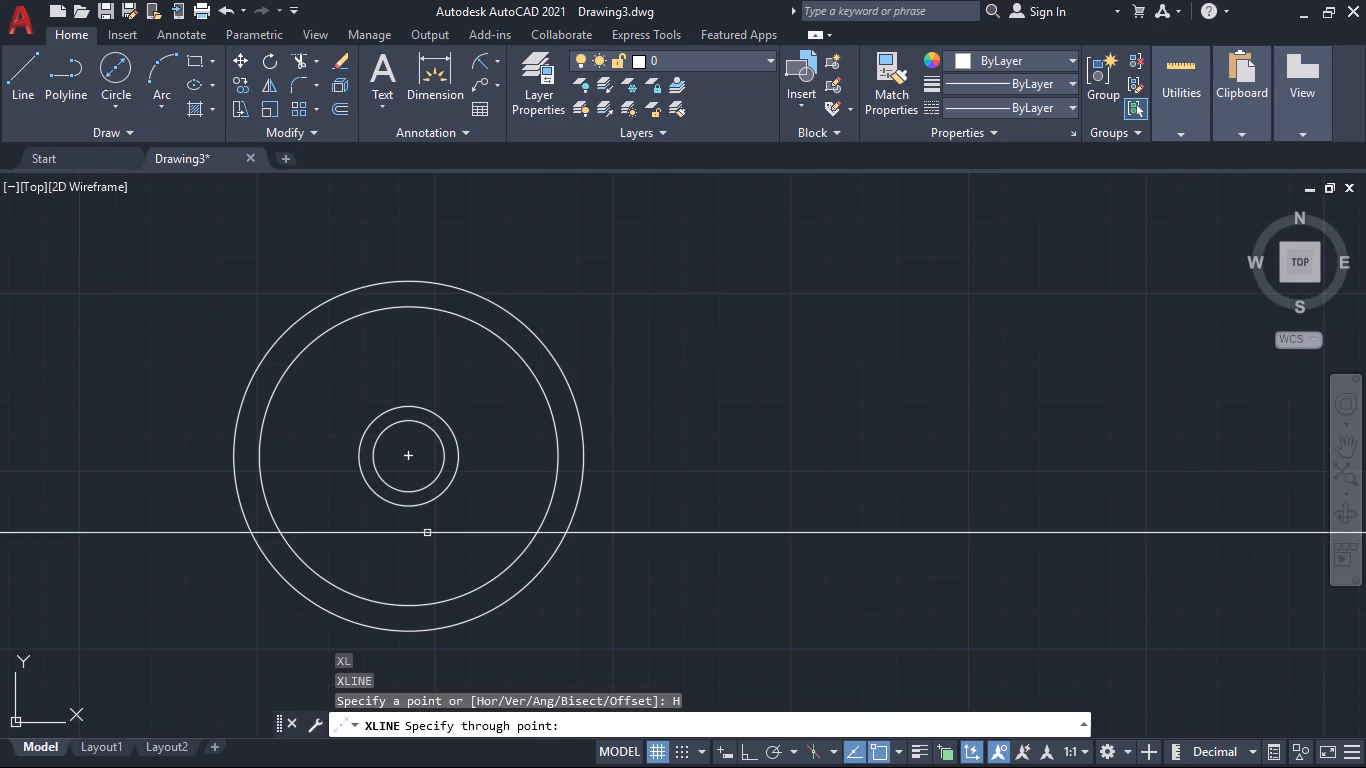
click(408, 457)
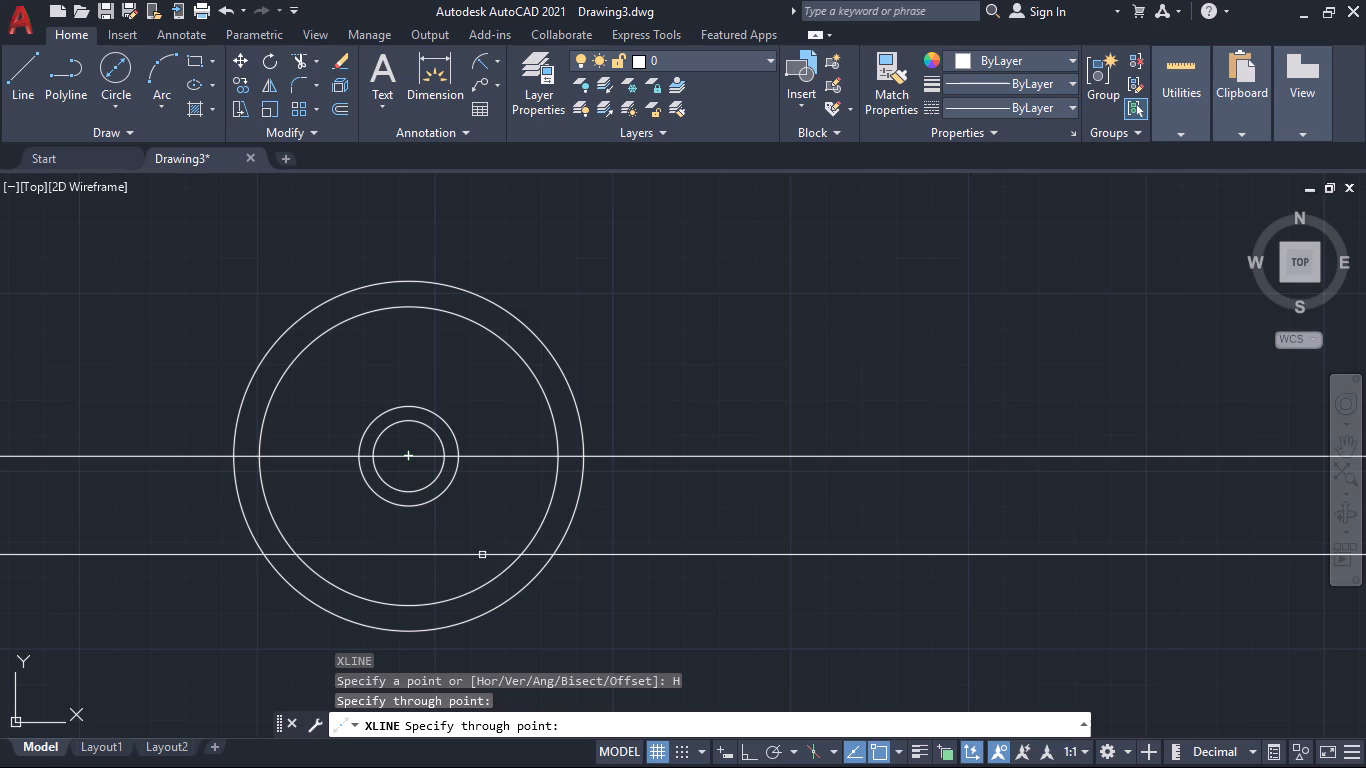
key(space)
Draw a vertical construction line through the common centre of the circles.
key(space)
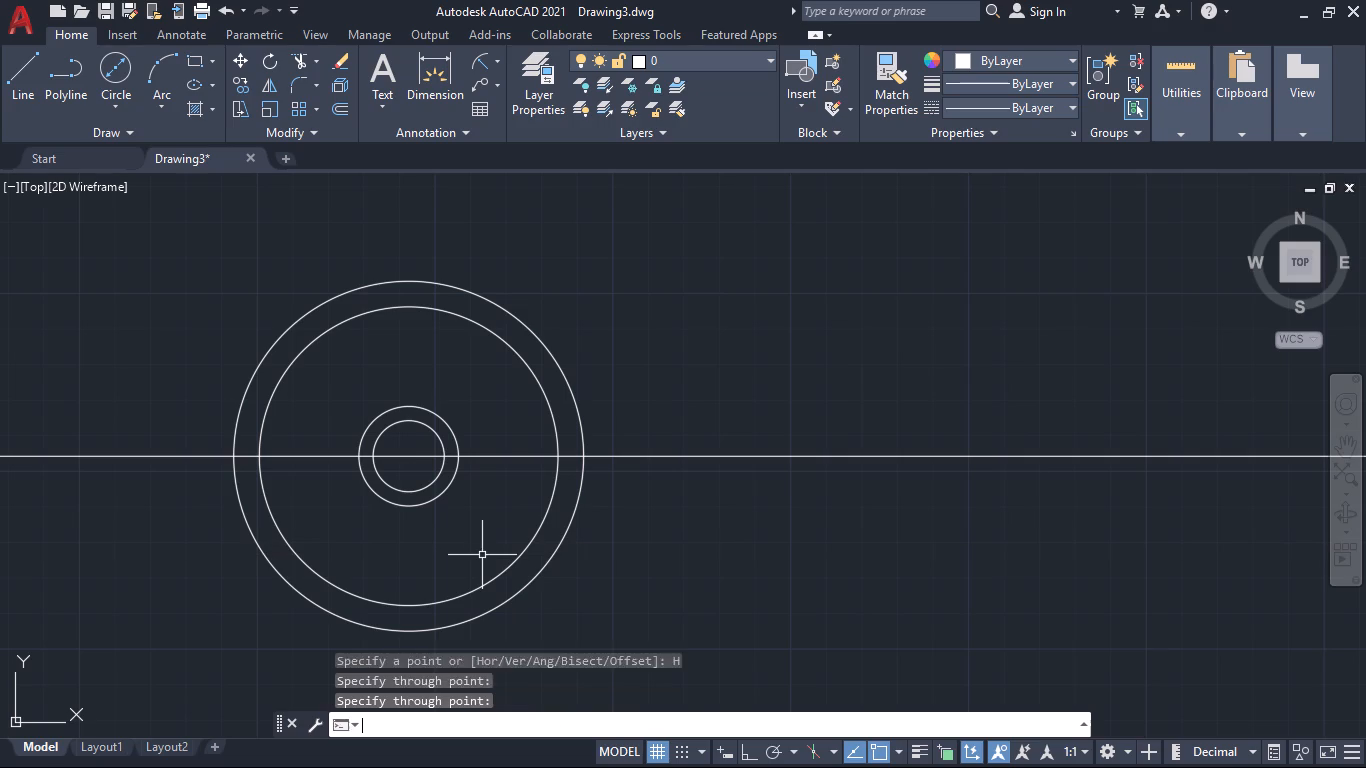
key(v)
key(Return)
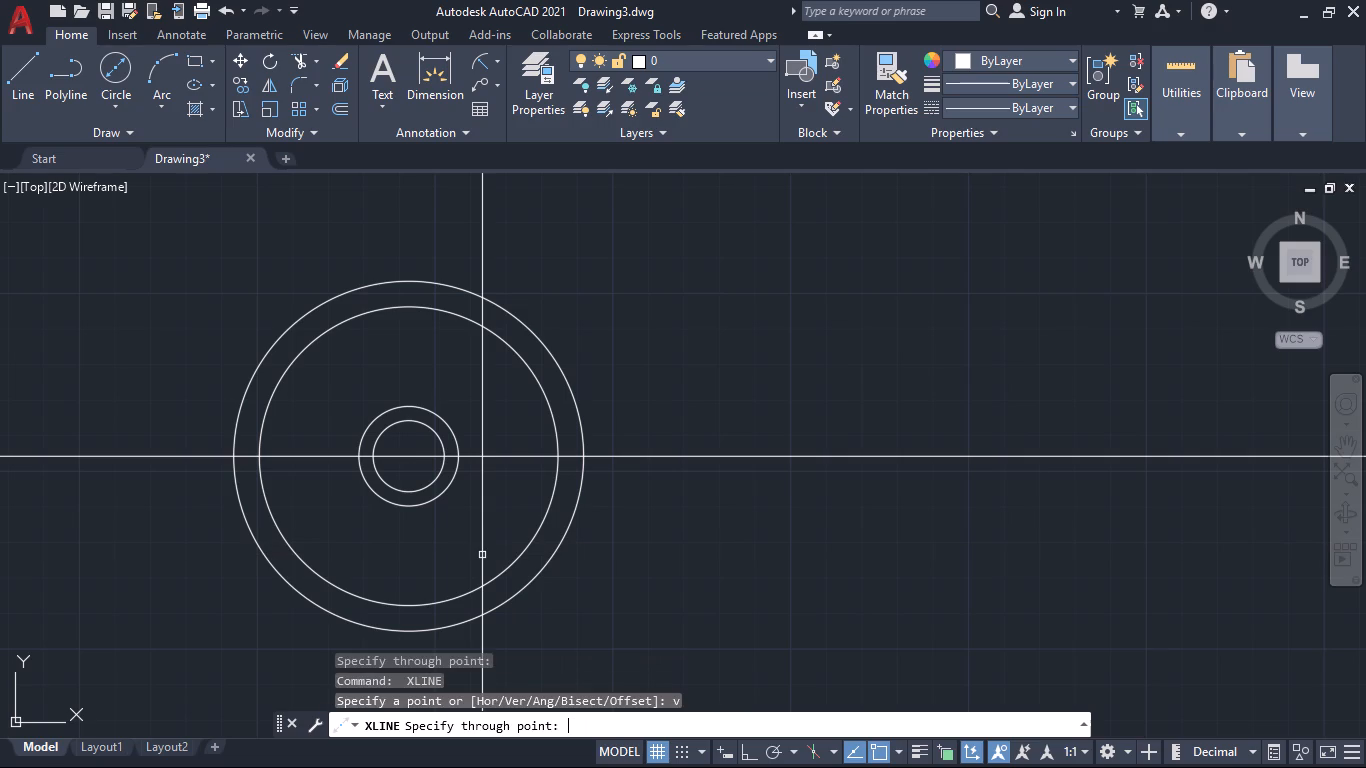
click(407, 459)
key(Escape)
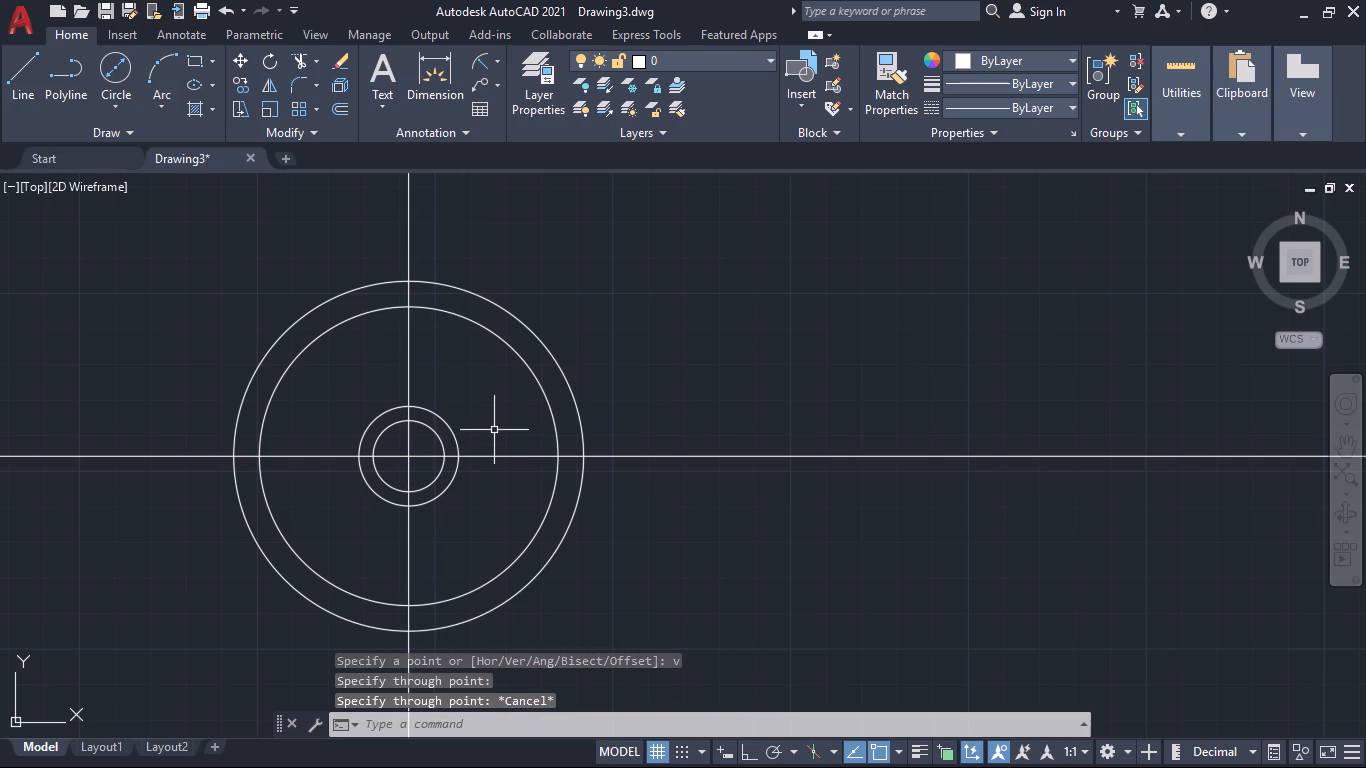
Offset the vertical construction line by 3 mm to both sides.
key(o)
key(Return)
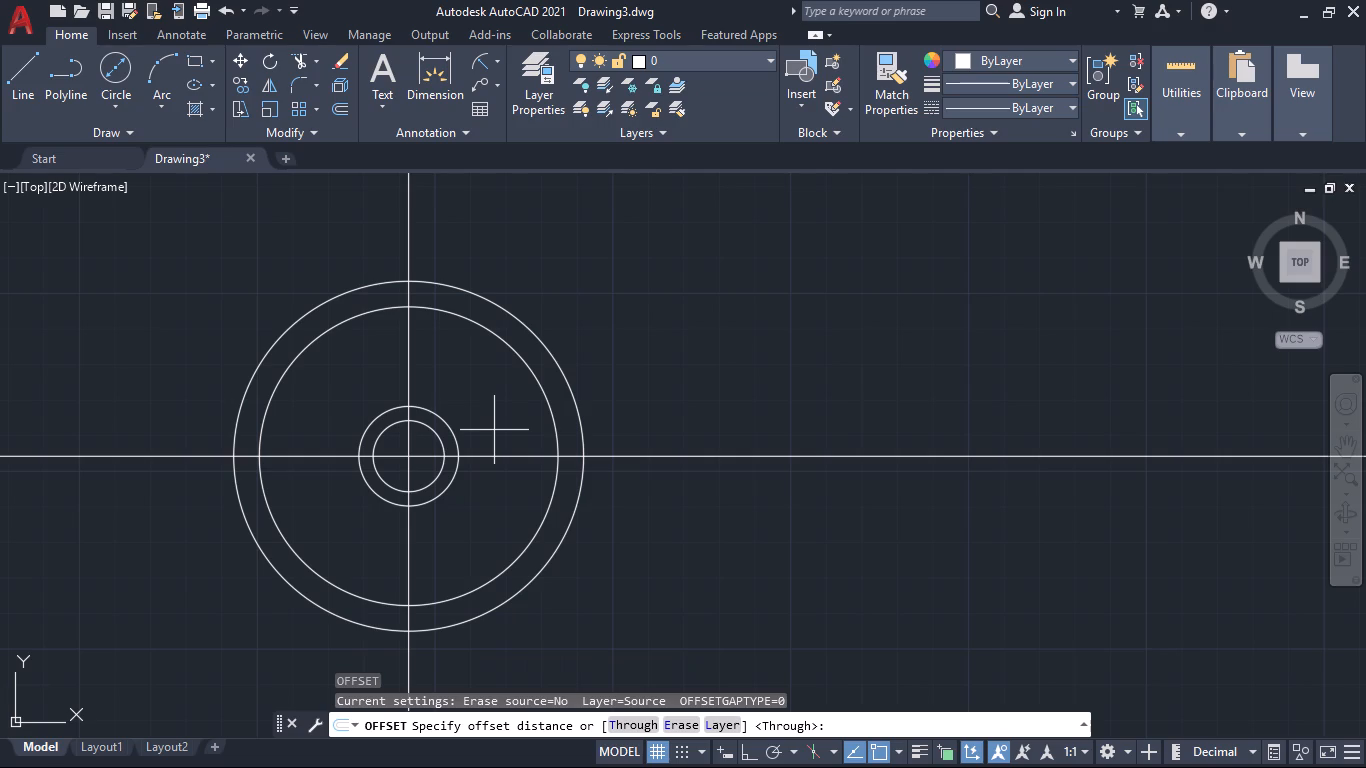
key(3)
key(Return)
click(408, 388)
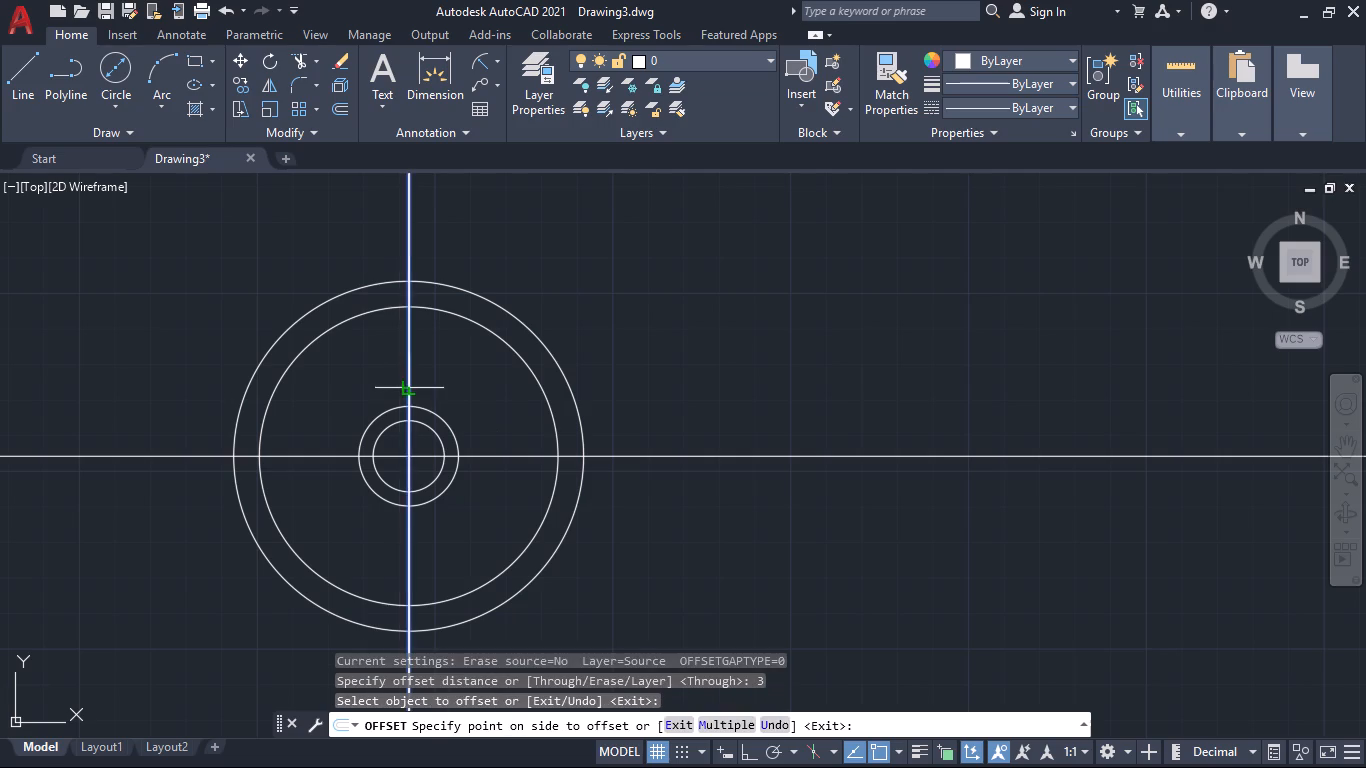
click(443, 387)
click(407, 382)
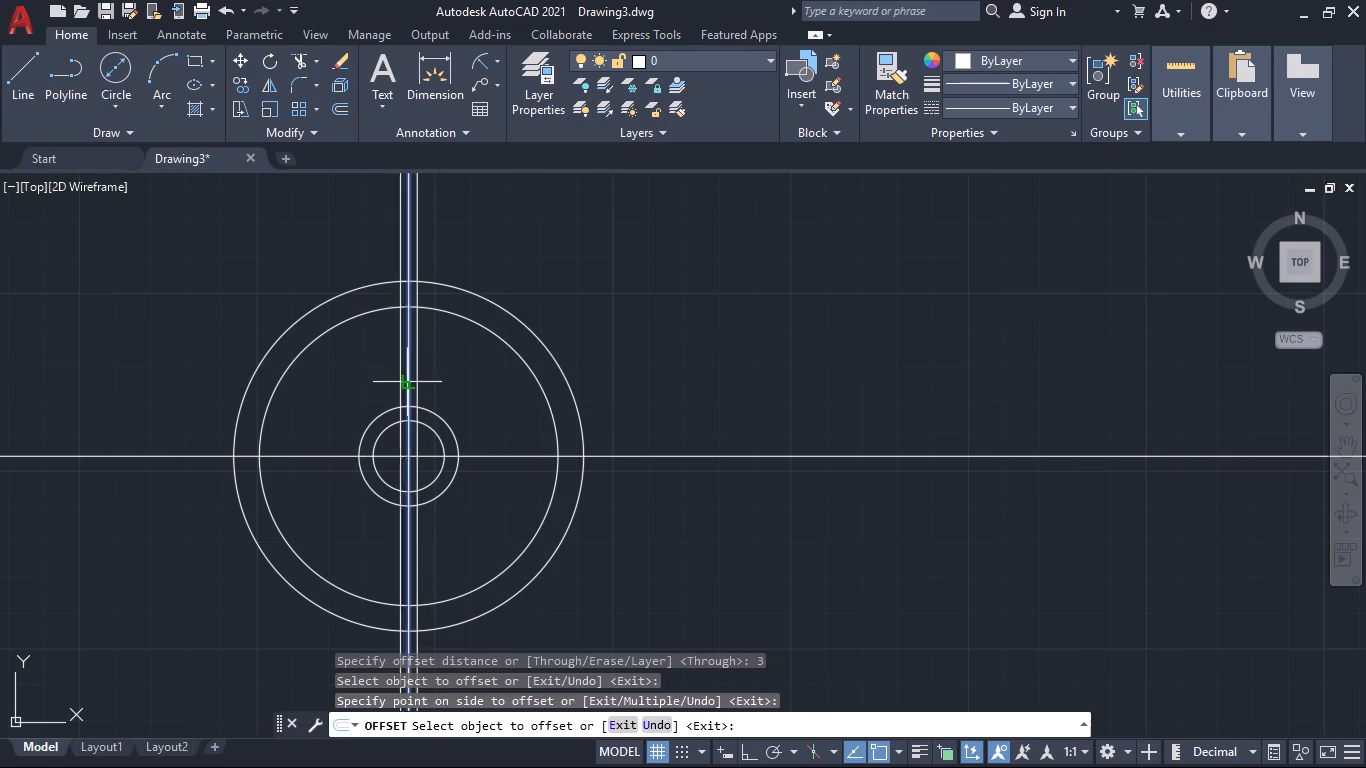
click(374, 382)
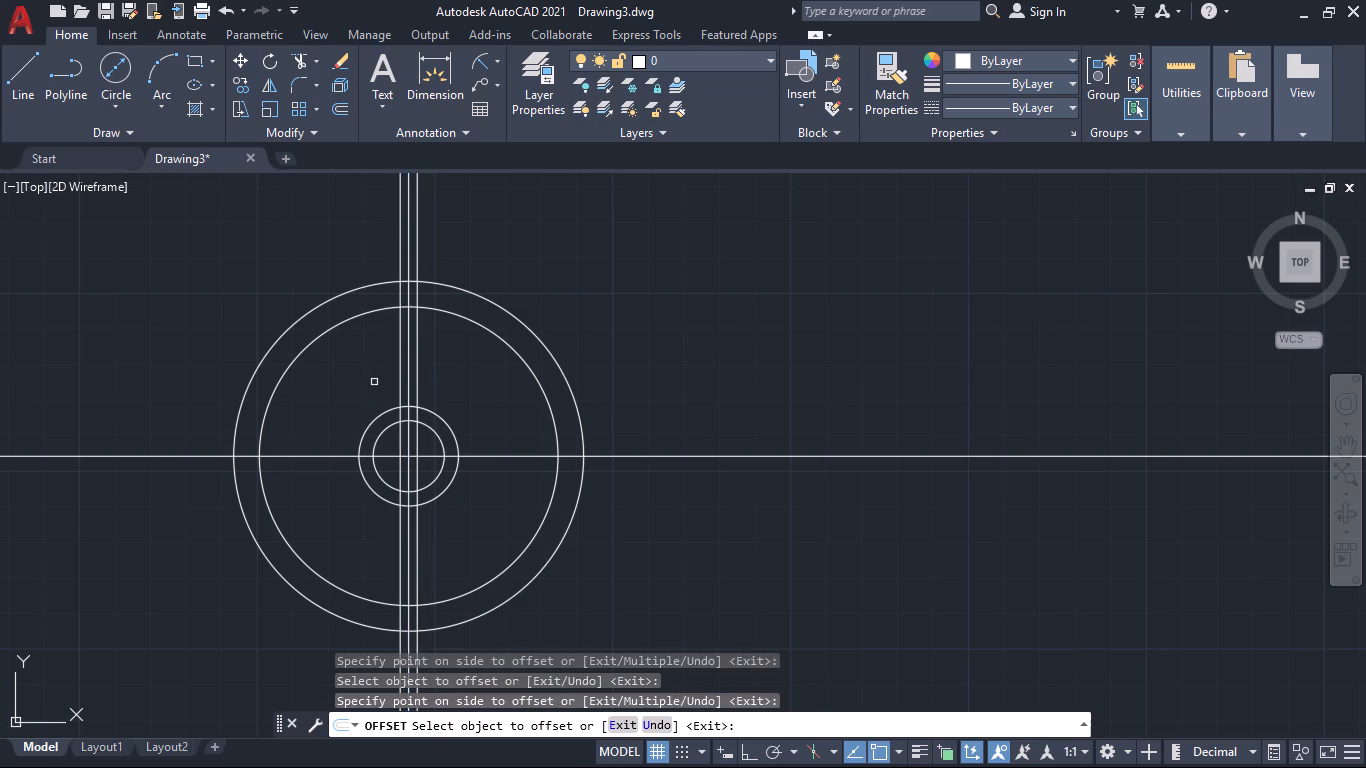
key(space)
Offset the horizontal construction line 16 mm upward.
key(space)
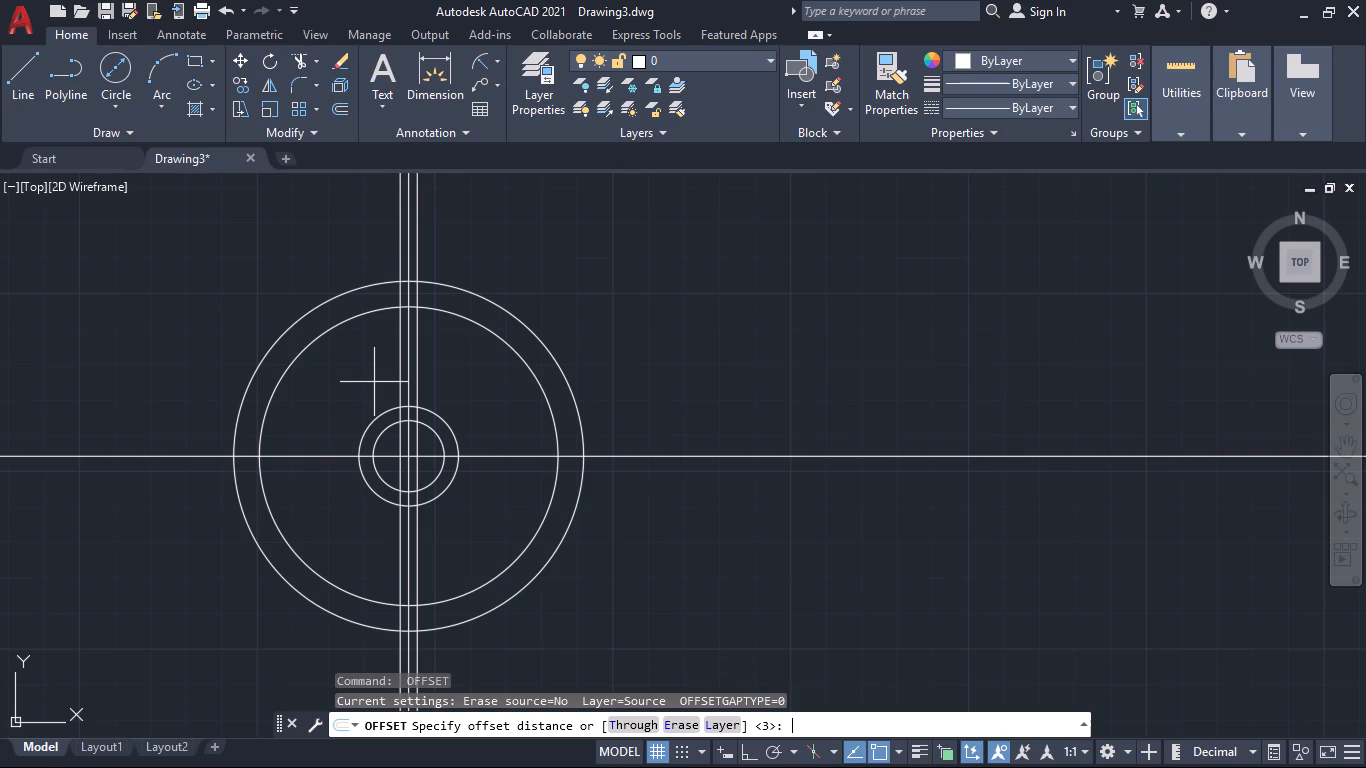
text(16)
key(Return)
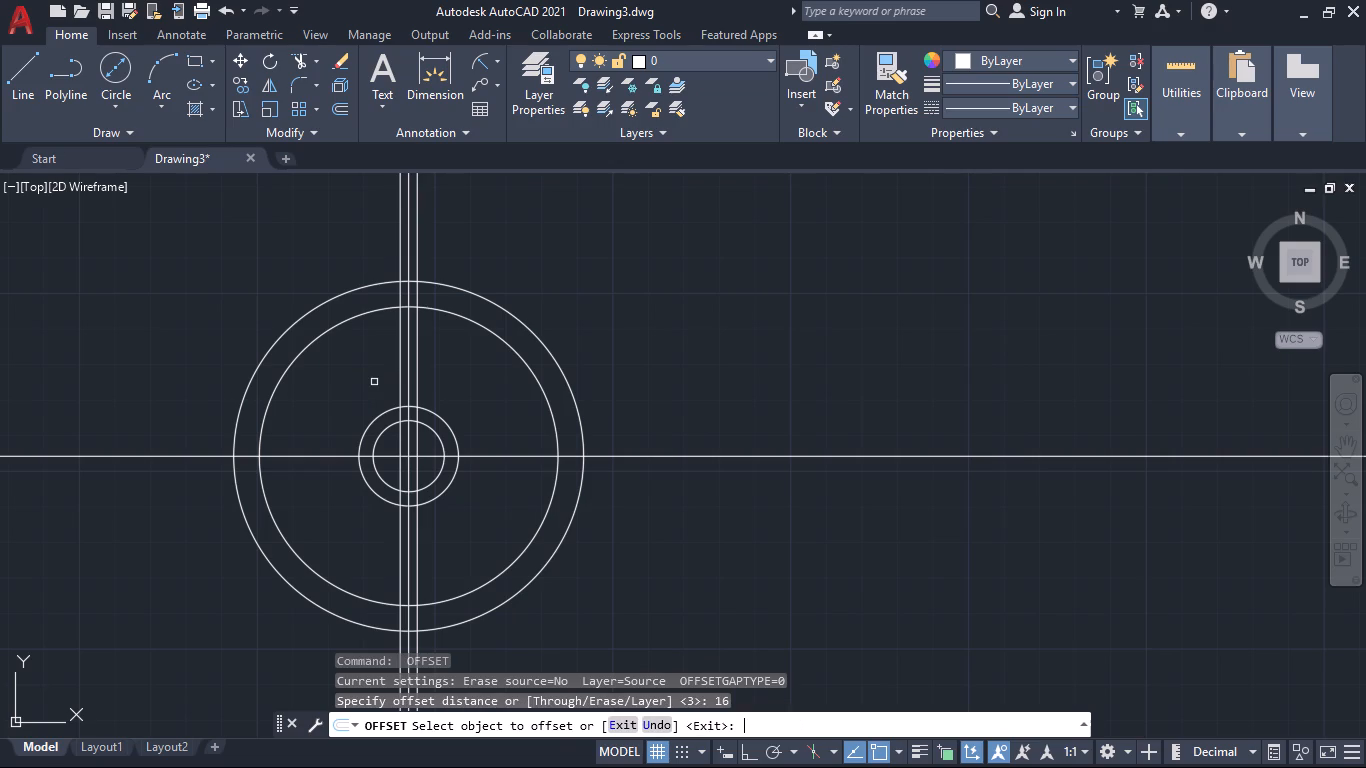
click(431, 456)
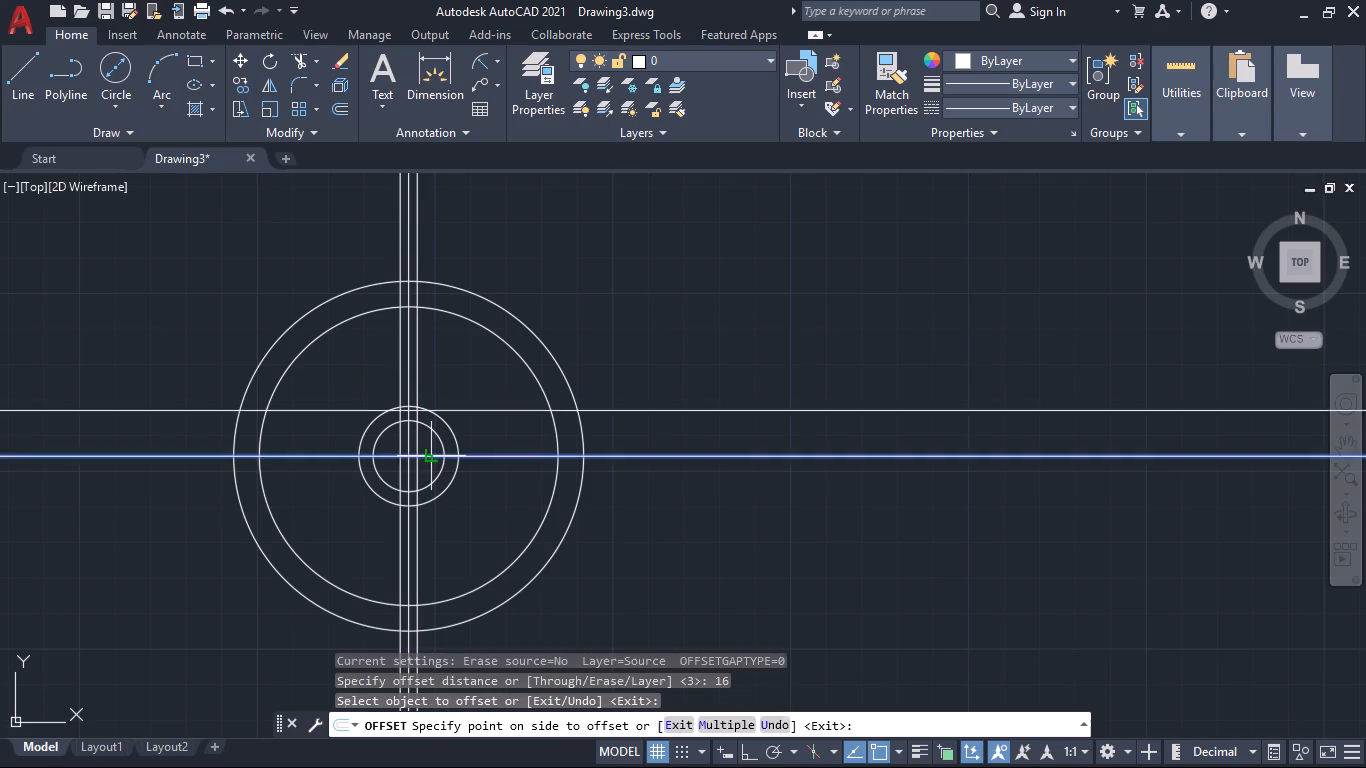
click(430, 408)
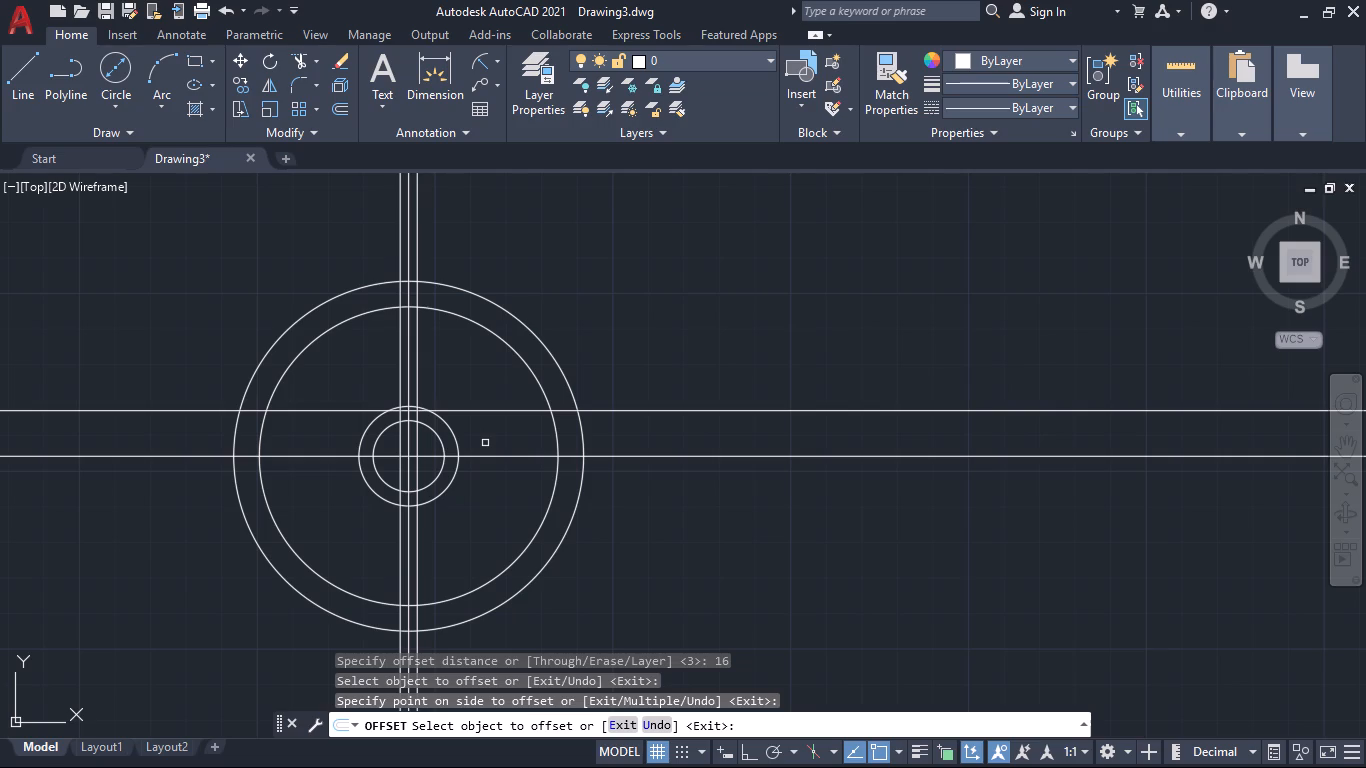
key(Escape)
Trim all horizontal and vertical construction lines where they extend beyond the outermost circle.
text(tr)
key(Return)
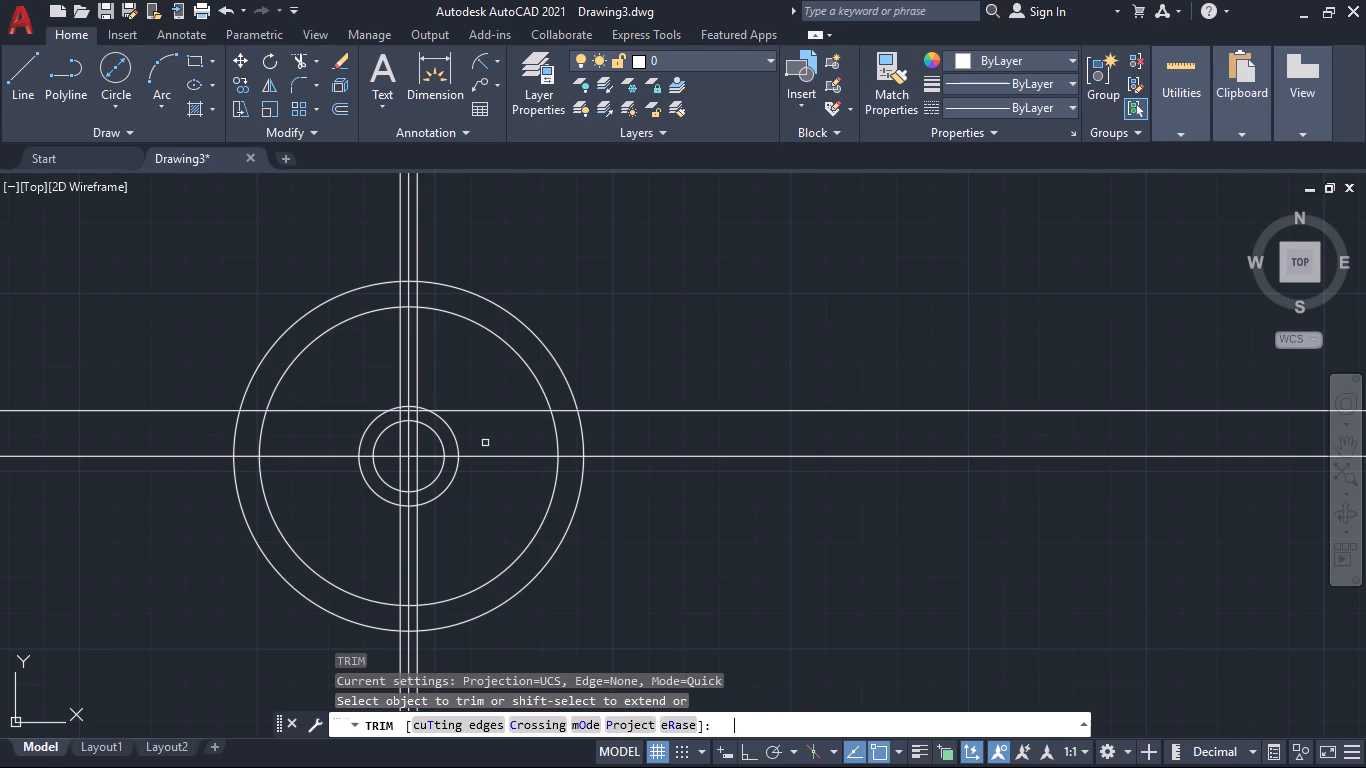
click(220, 366)
drag(220, 366, 172, 568)
click(172, 568)
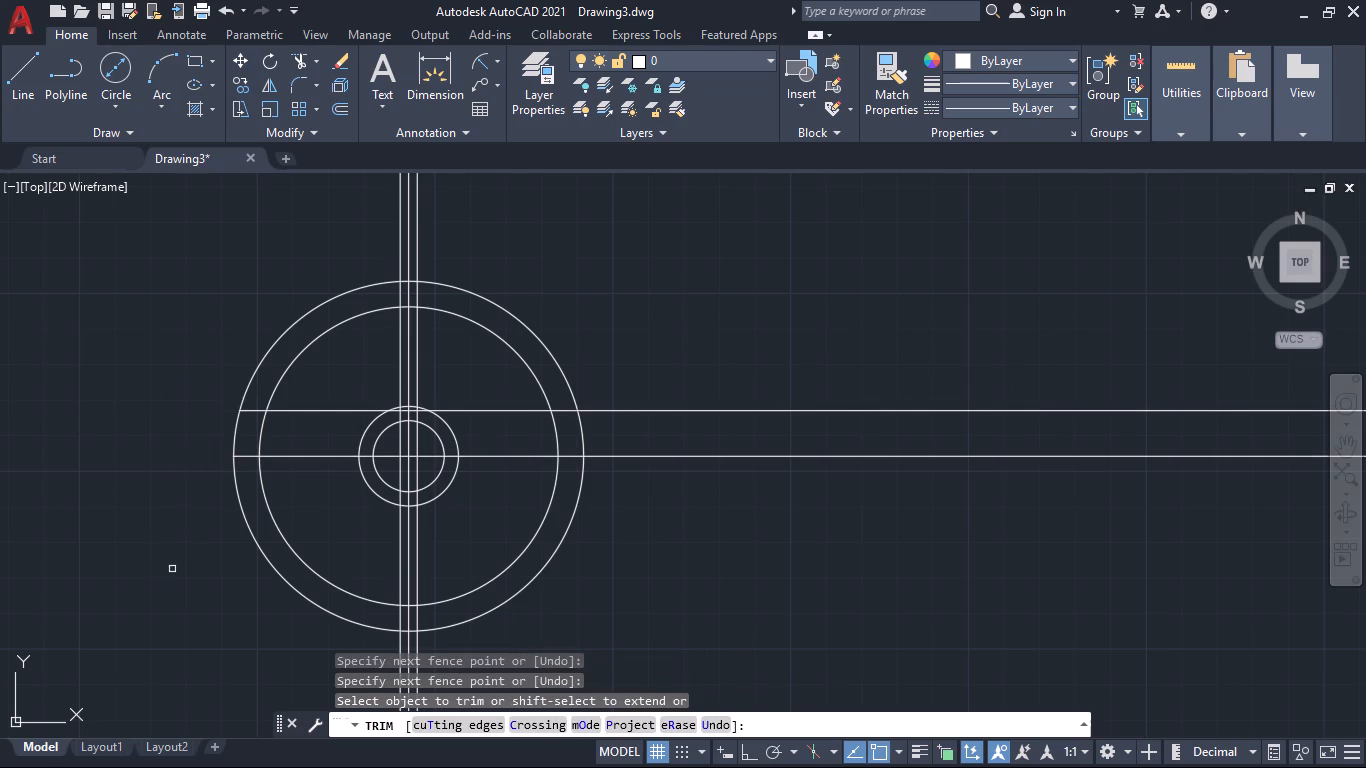
click(793, 370)
click(798, 547)
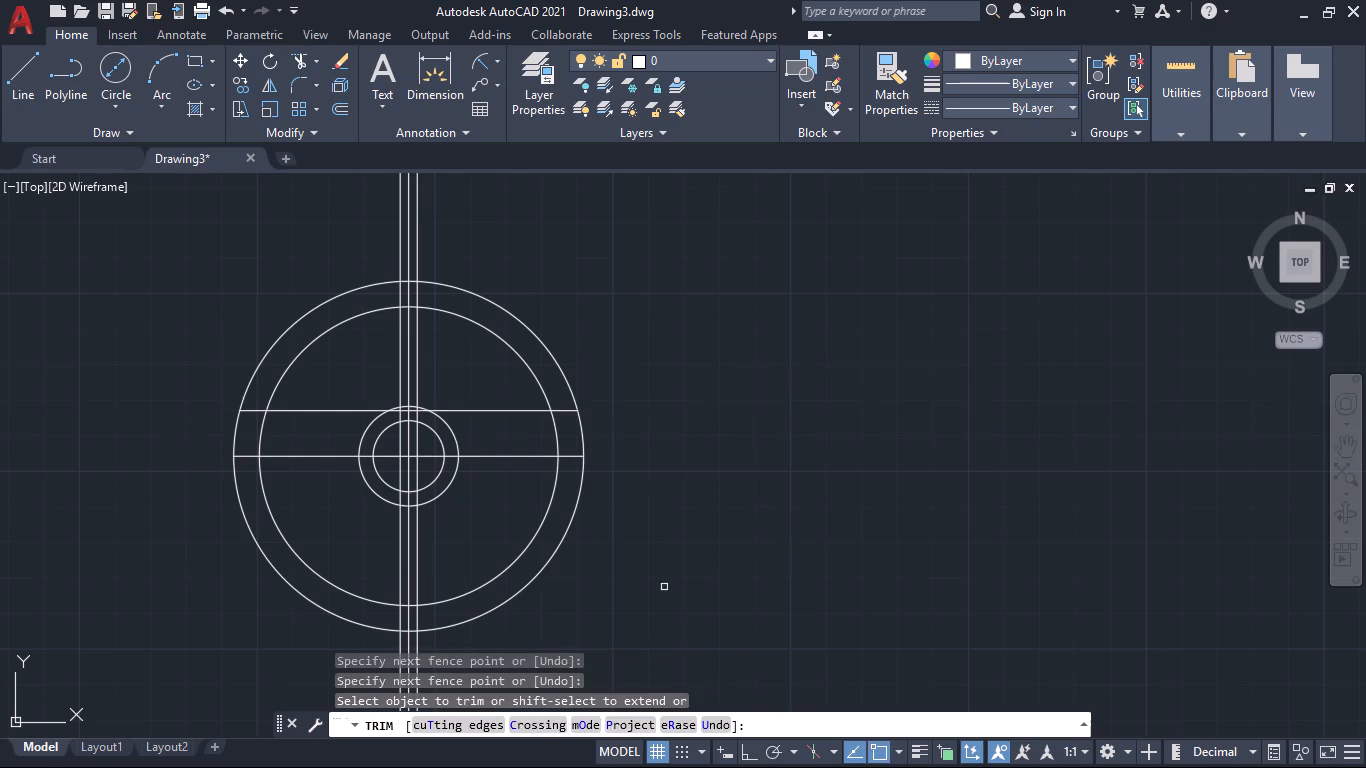
click(506, 638)
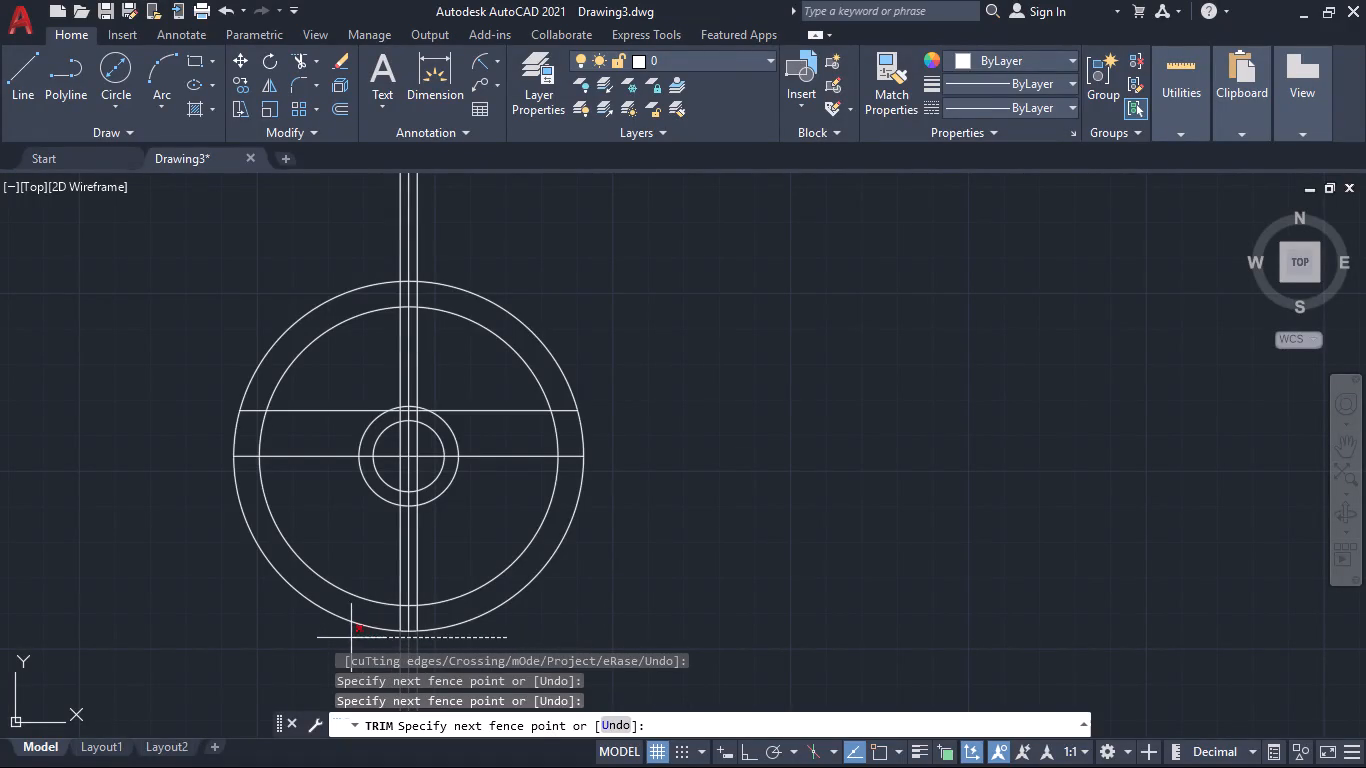
click(345, 642)
click(327, 244)
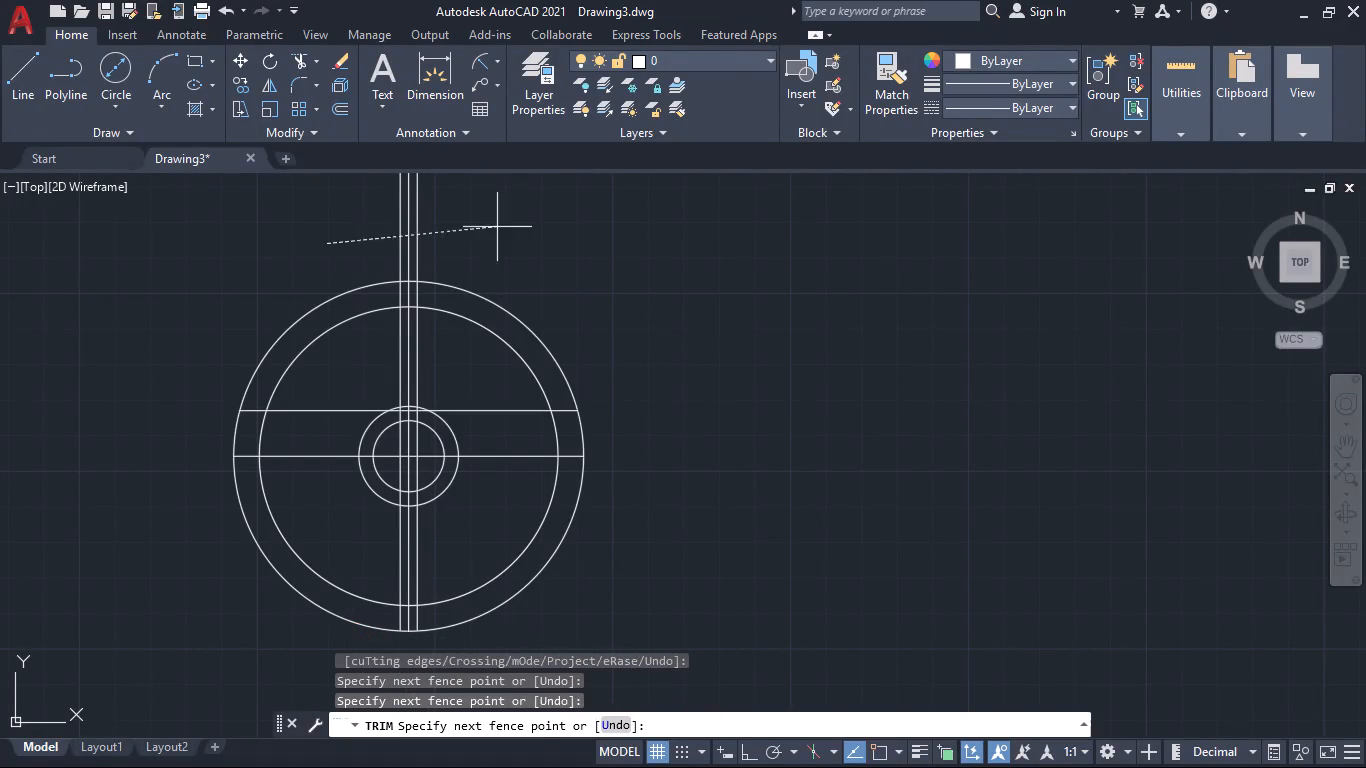
click(611, 217)
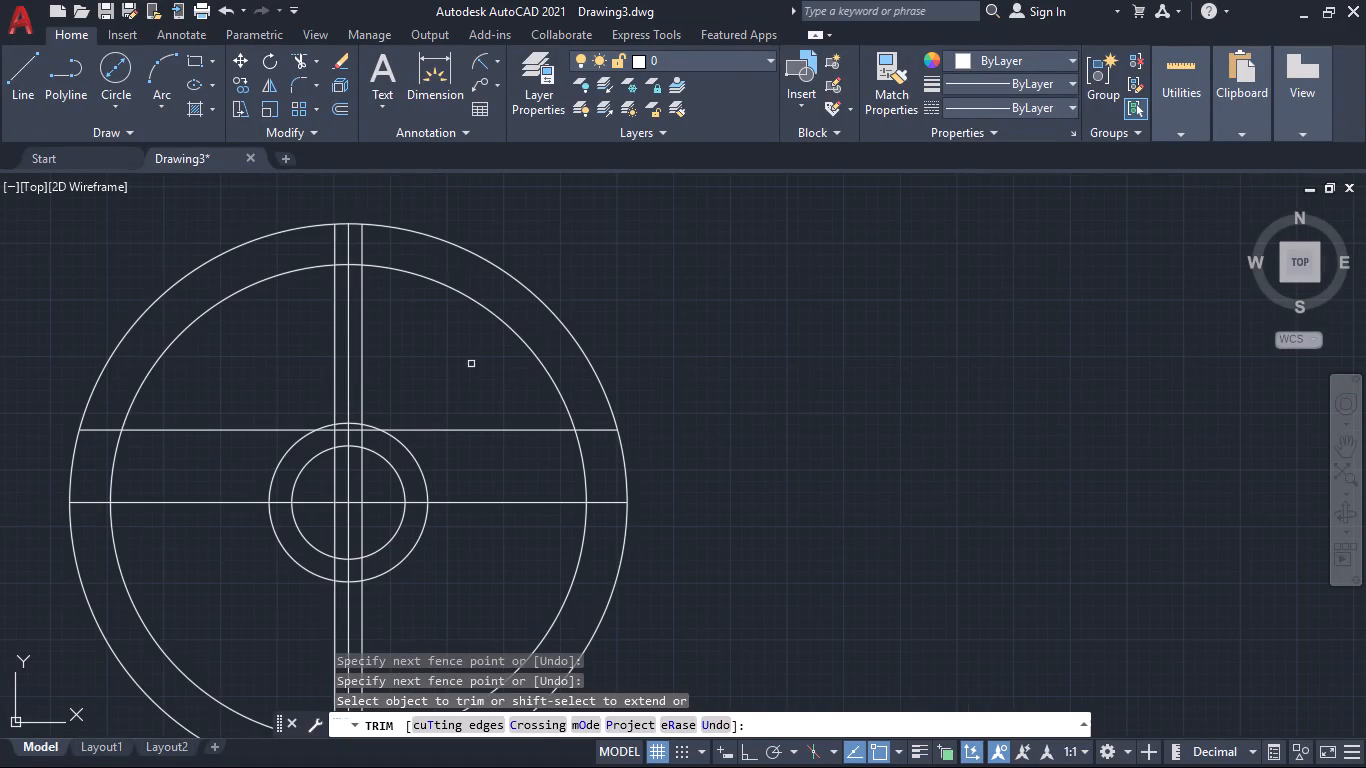
Above the hub circles, trim the three vertical lines up to the 105 mm circle and the two offset lines within the outer ring.
click(410, 404)
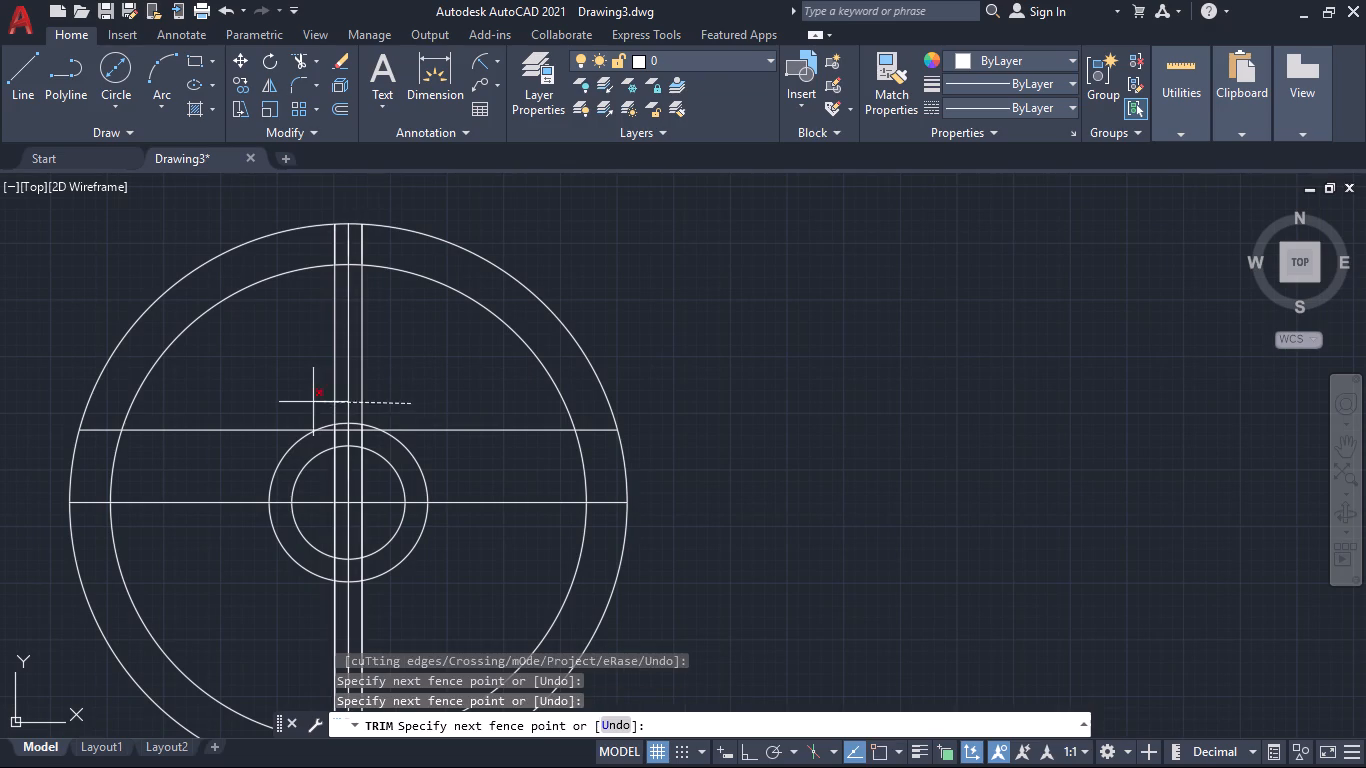
click(308, 401)
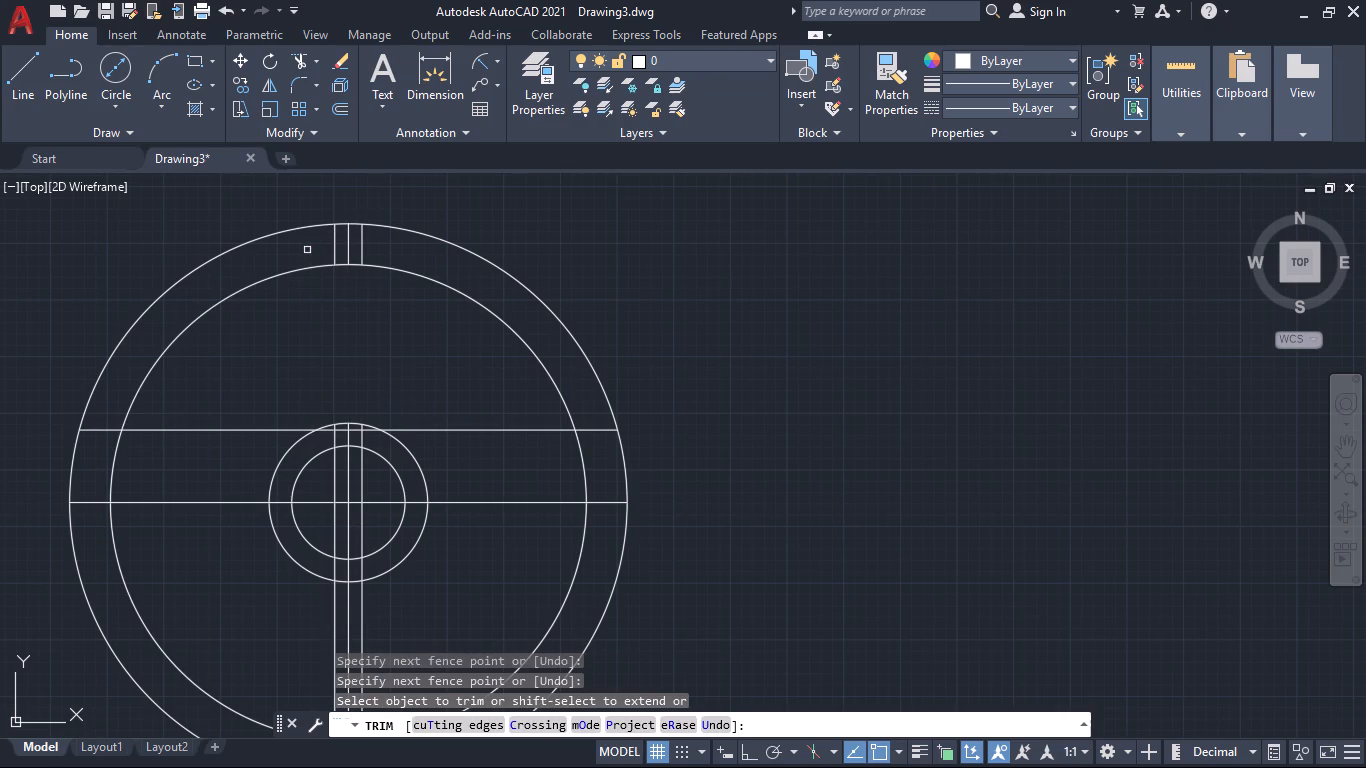
click(307, 250)
click(336, 246)
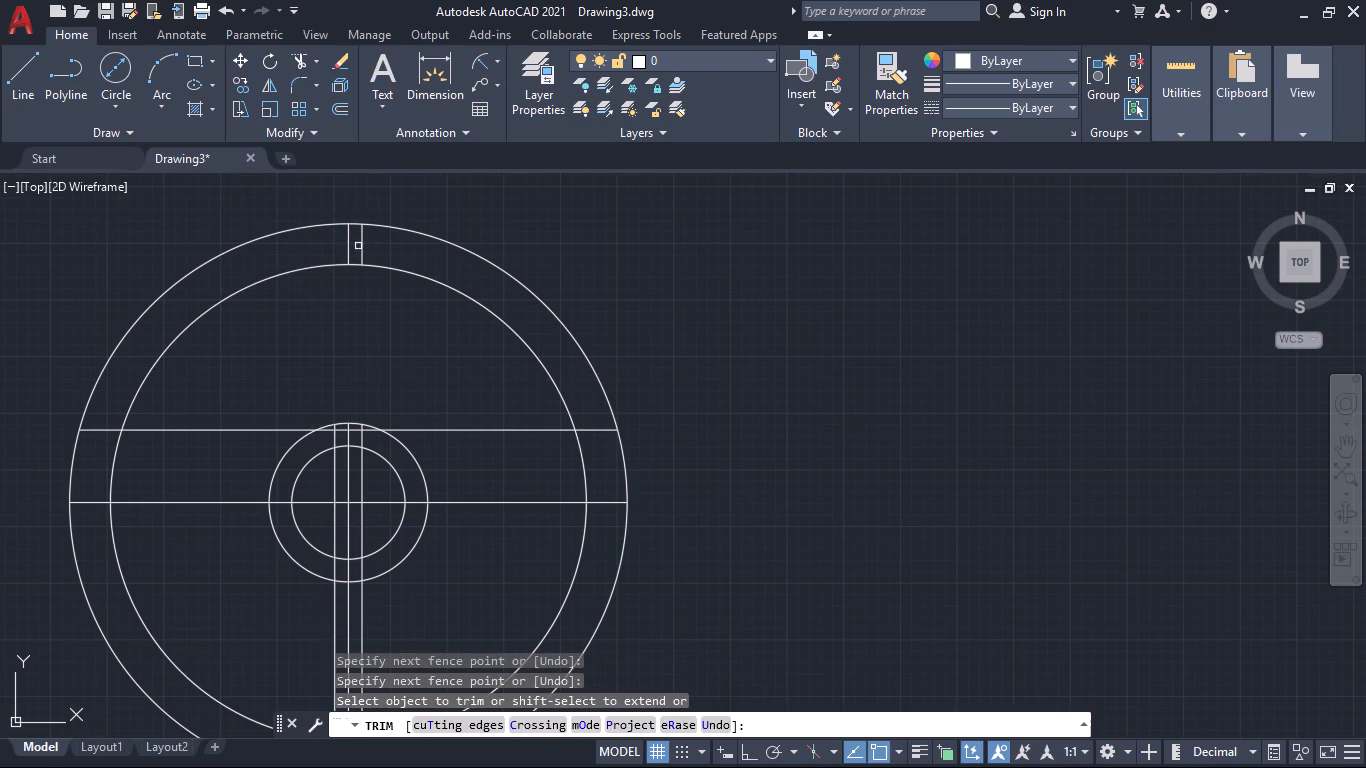
click(358, 246)
click(369, 247)
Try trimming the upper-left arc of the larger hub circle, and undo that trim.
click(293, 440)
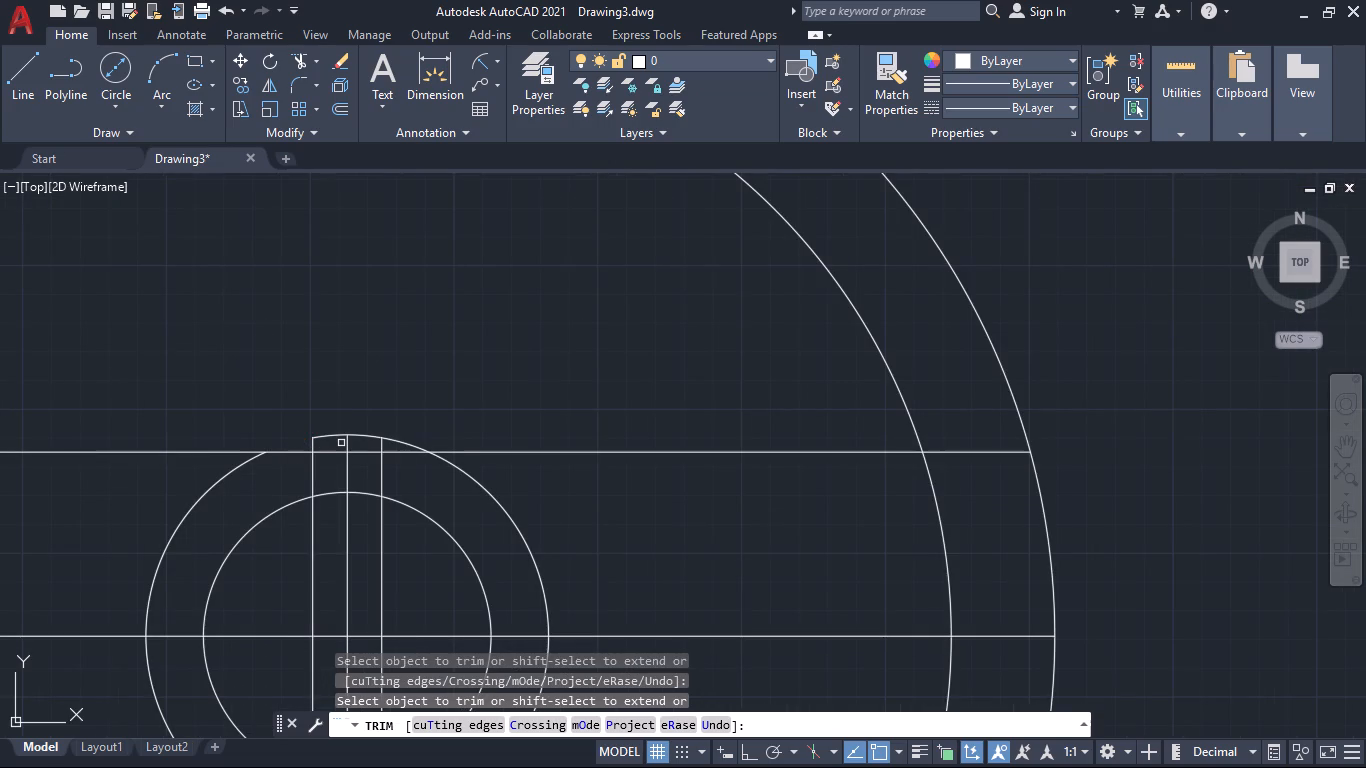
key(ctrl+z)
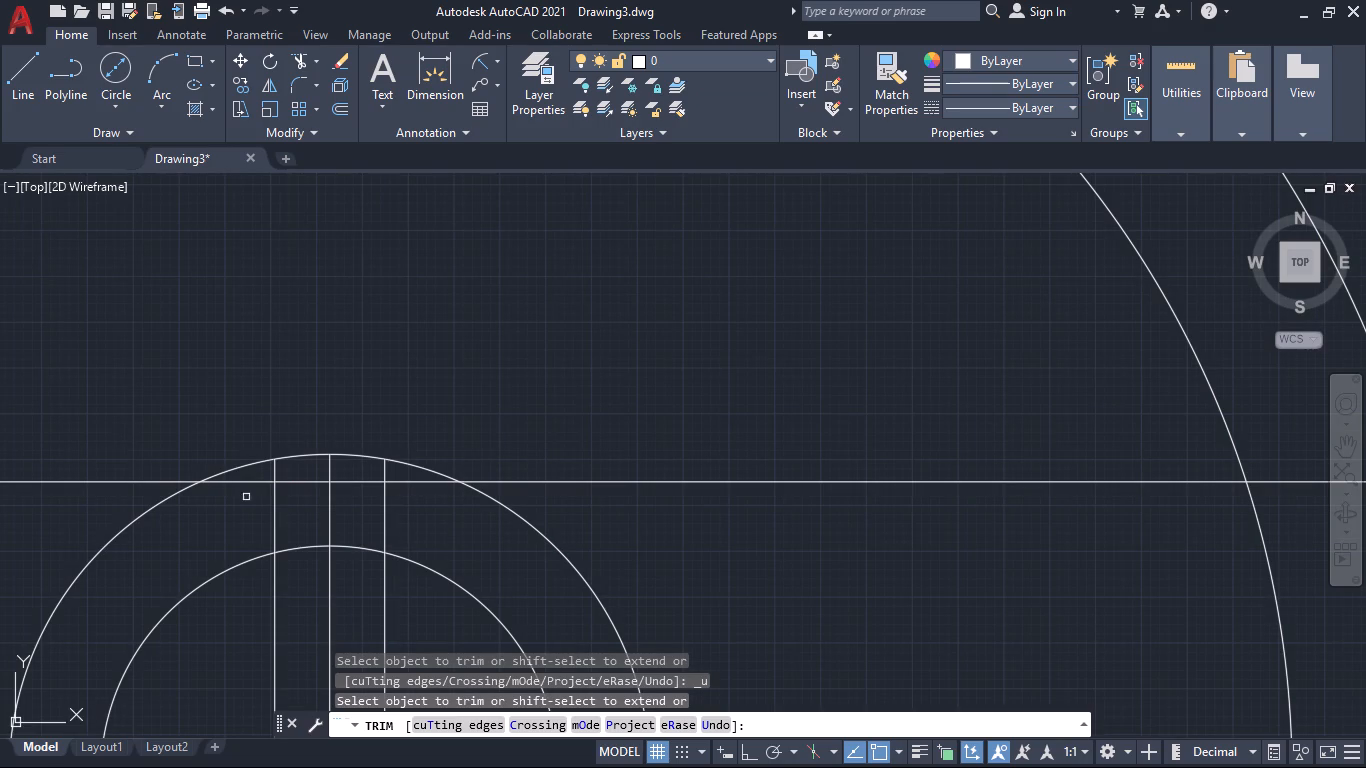
Inside the larger hub circle, trim the offset horizontal line beyond the keyway sides and the three vertical lines above it.
click(243, 499)
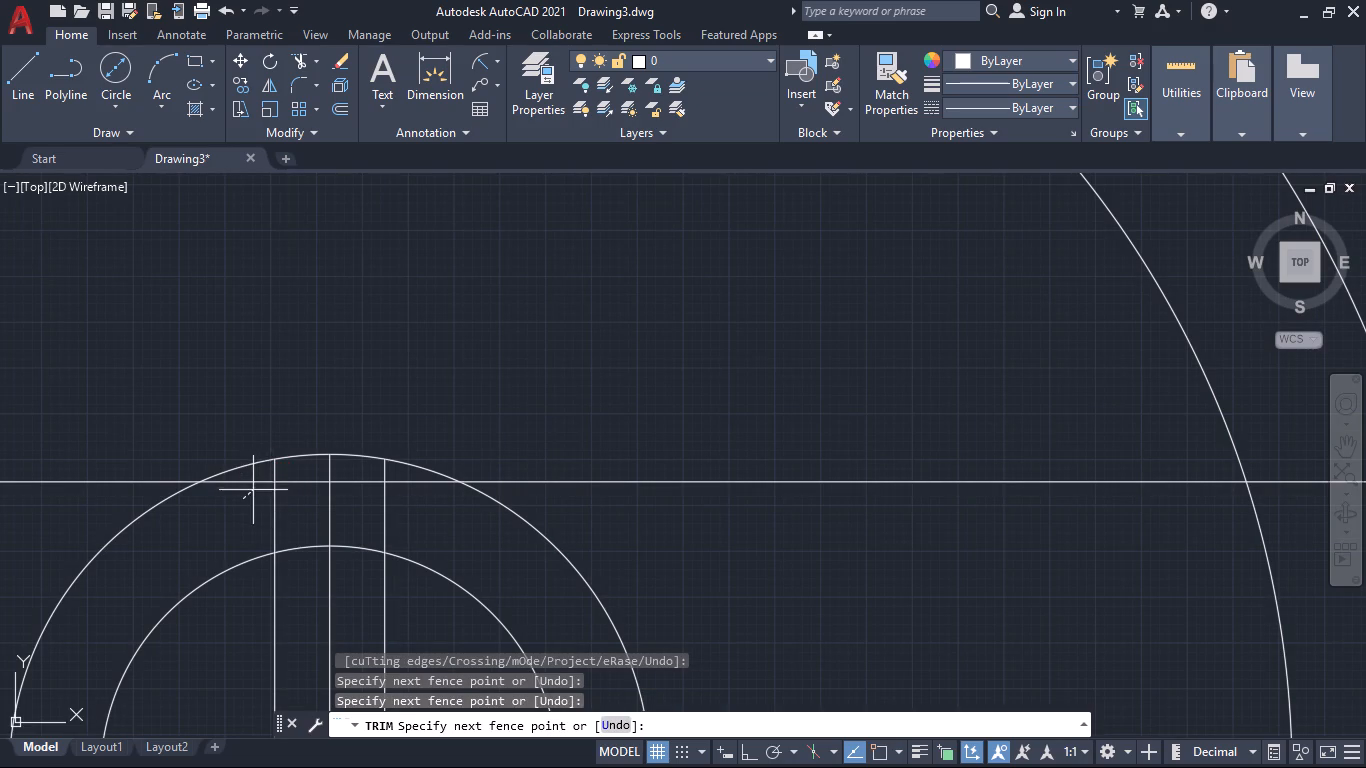
click(258, 483)
drag(258, 483, 257, 484)
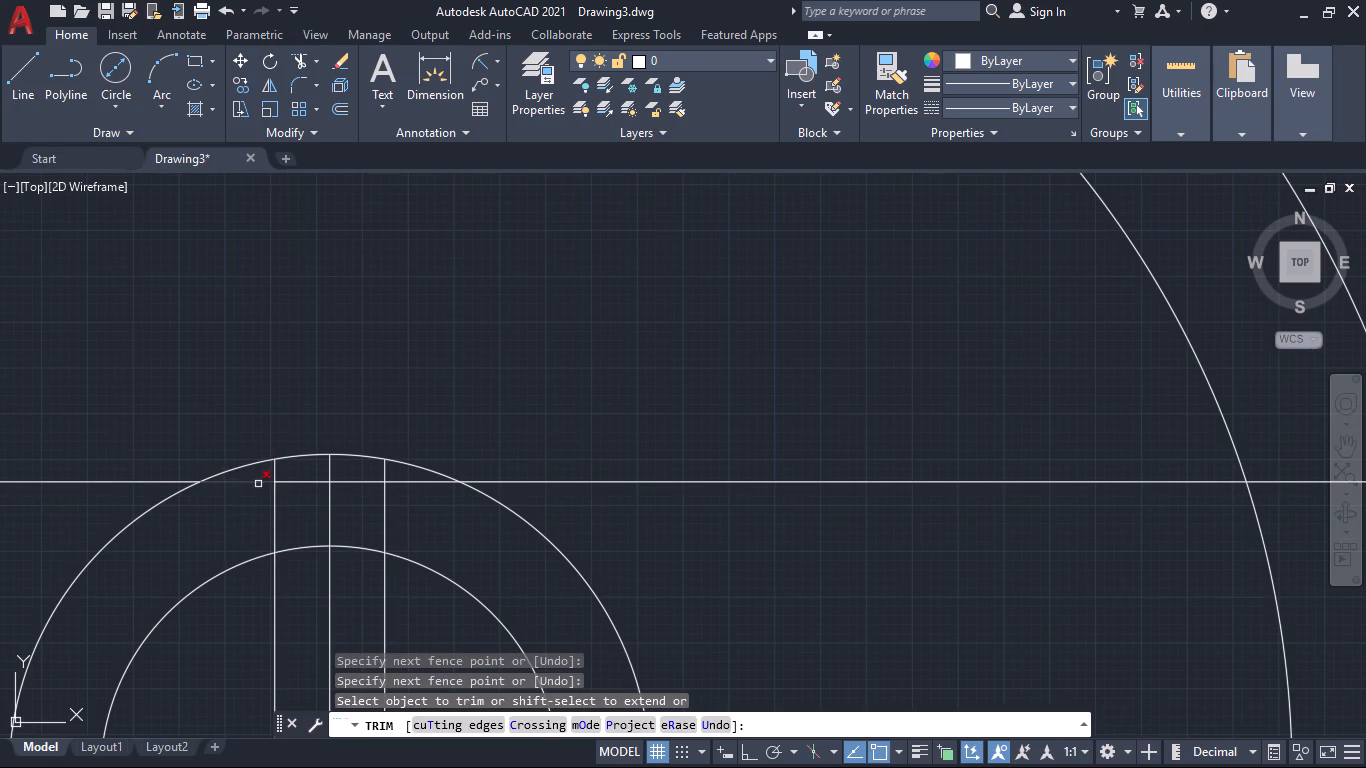
drag(257, 484, 254, 493)
drag(252, 496, 336, 469)
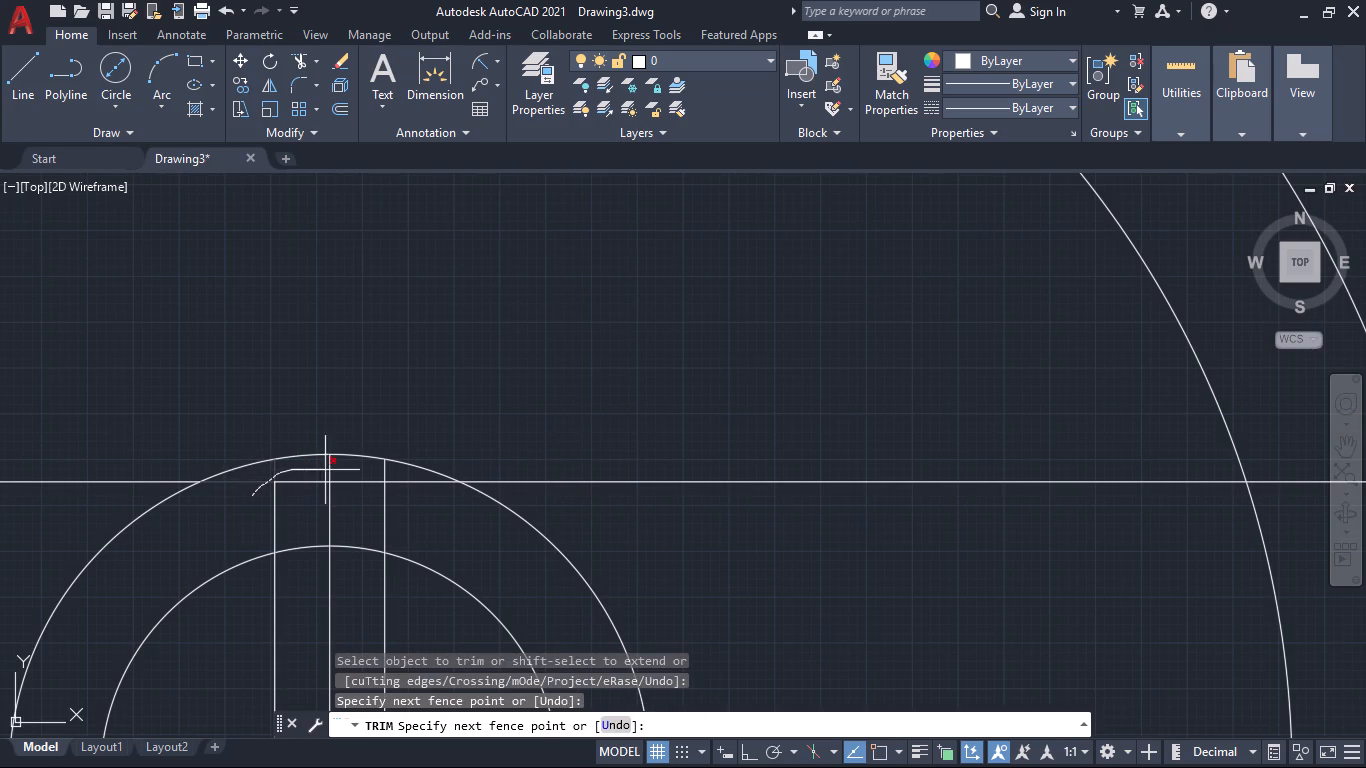
drag(336, 469, 413, 496)
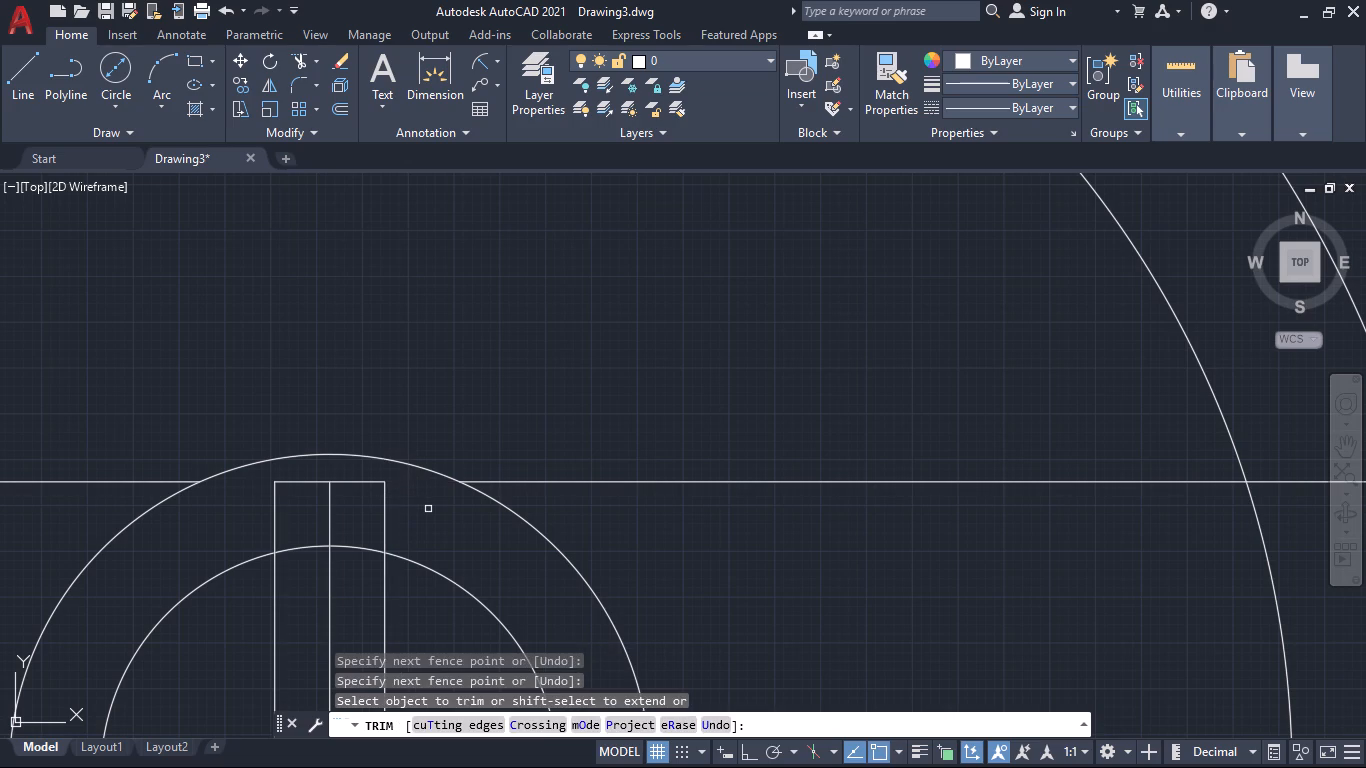
Trim away the offset horizontal line outside the larger hub circle, including its leftover piece in the outer ring.
click(568, 486)
click(575, 478)
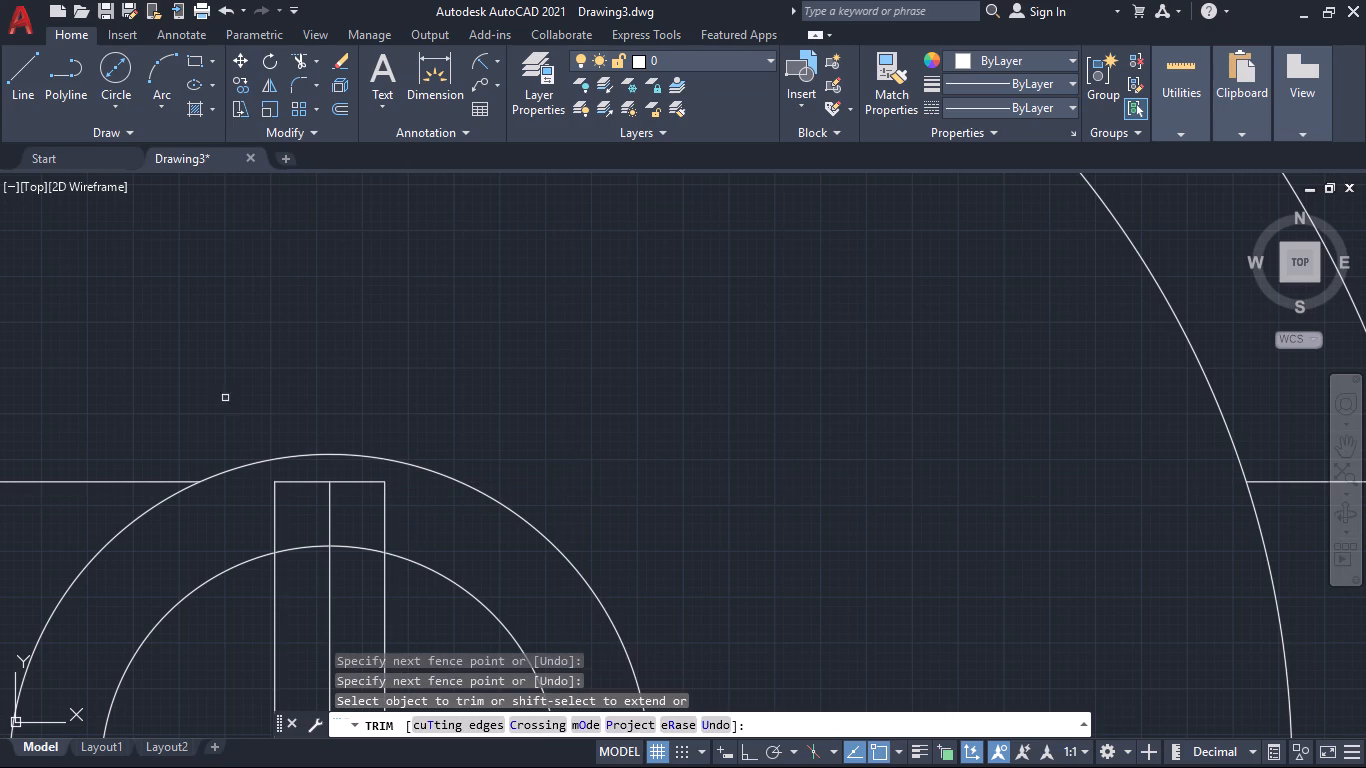
click(112, 392)
click(86, 488)
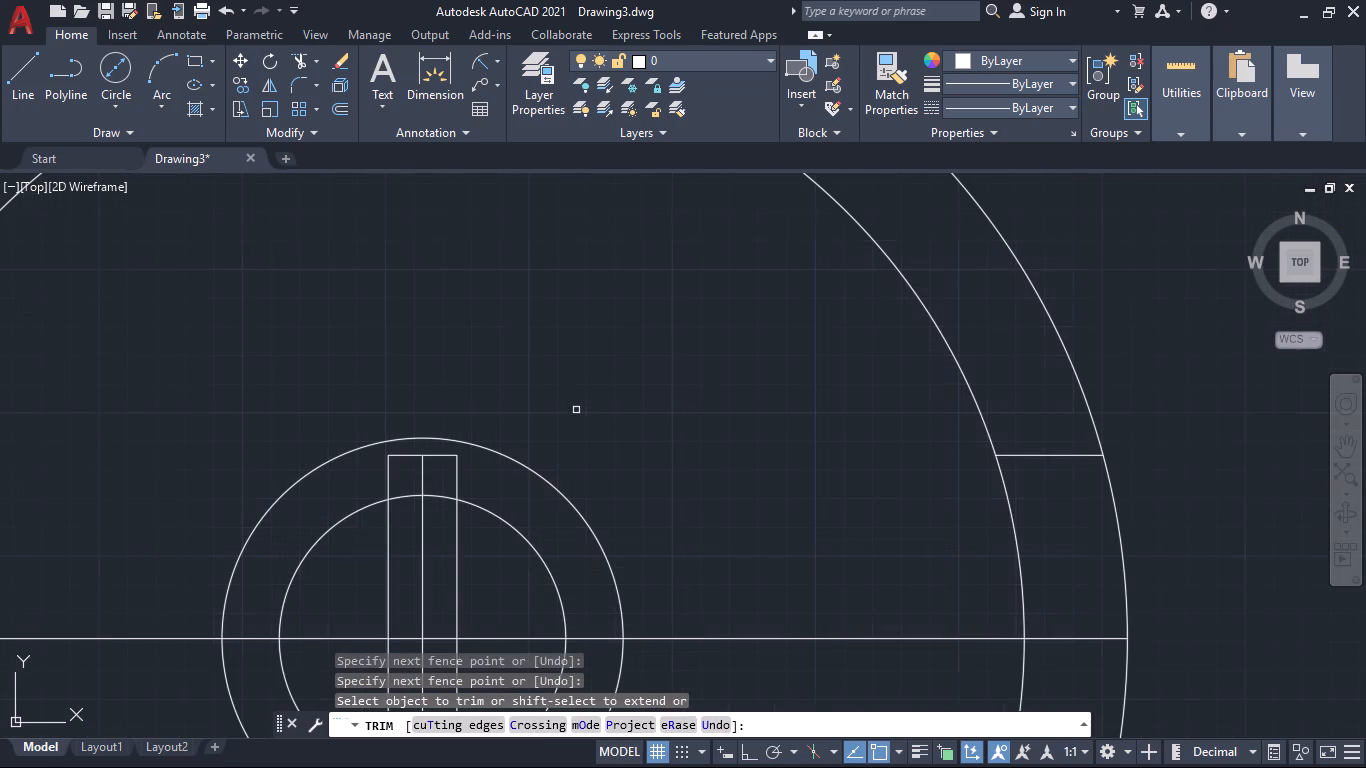
click(913, 410)
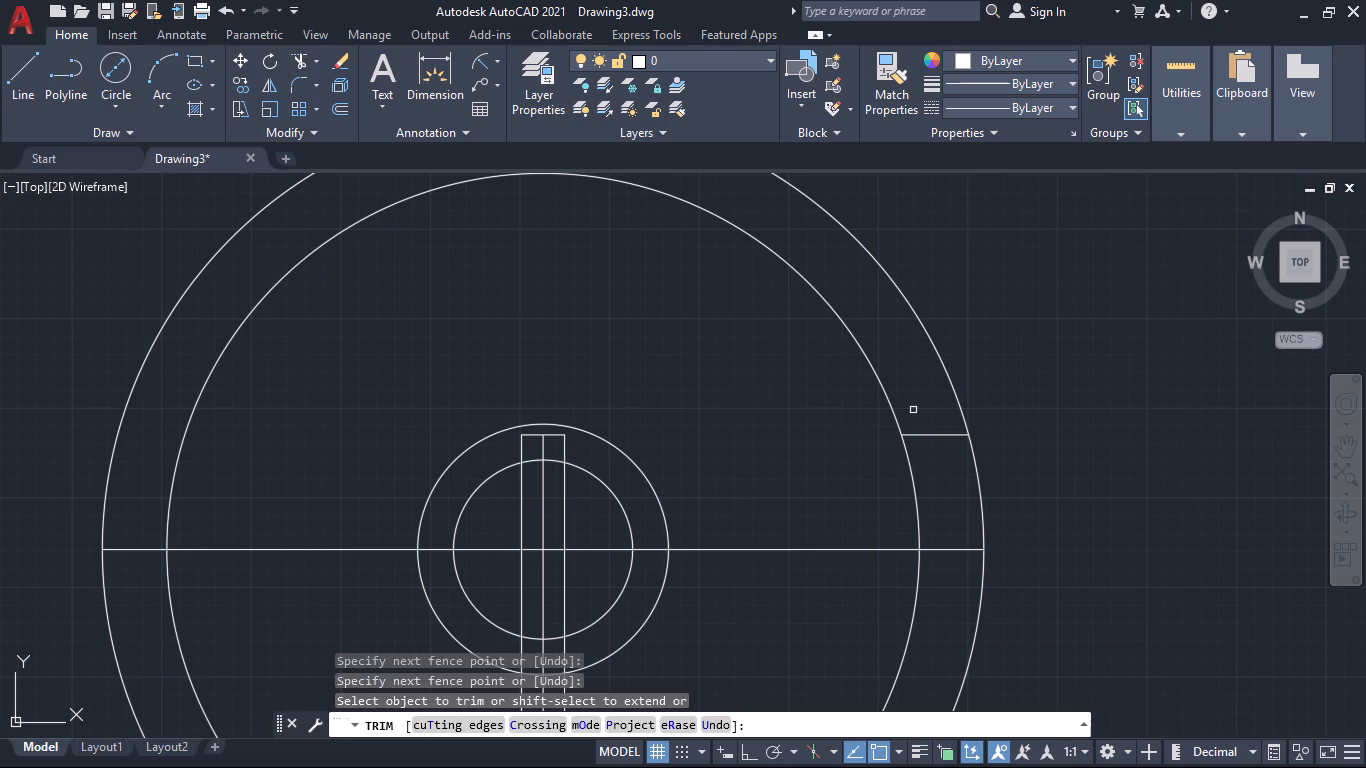
click(939, 438)
Open the keyway into the bore by trimming the bore arc between its sides and the vertical lines inside down to the horizontal centreline.
drag(534, 452, 536, 454)
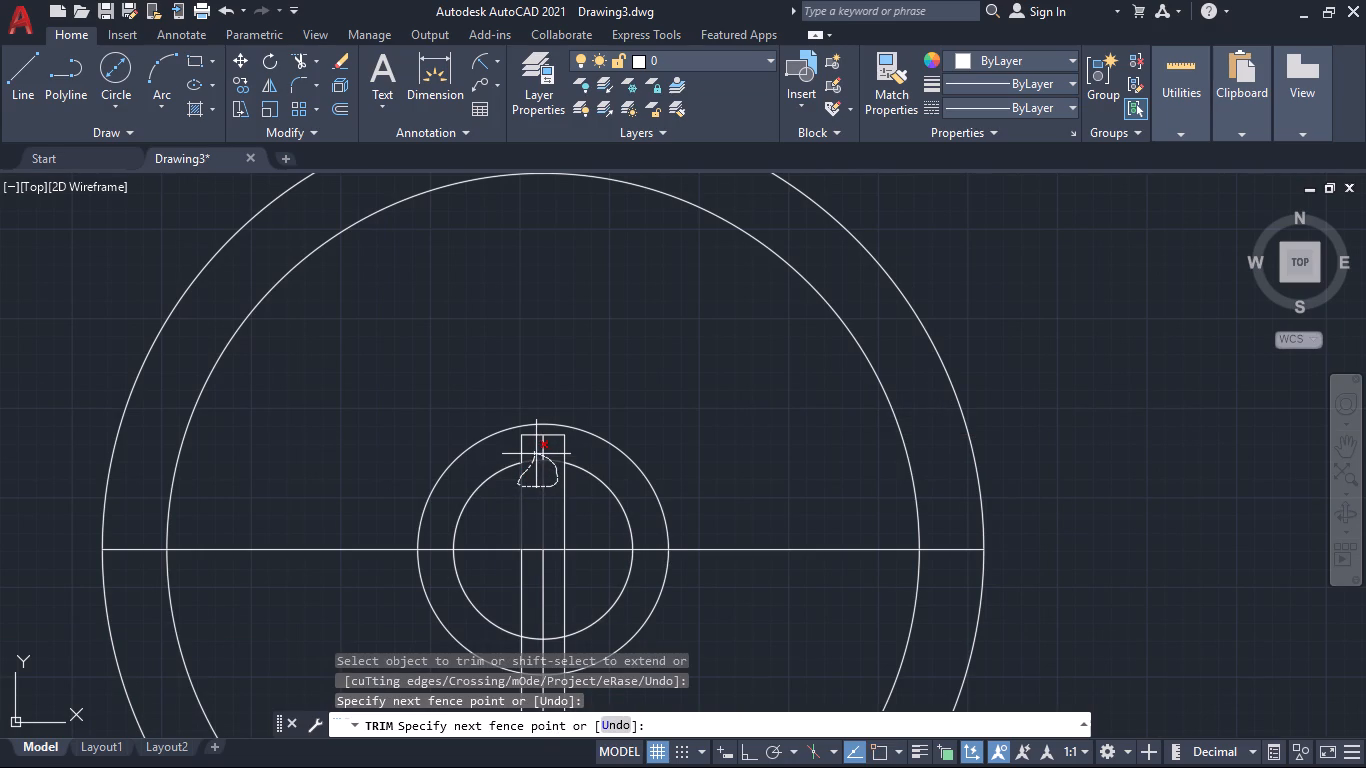
drag(536, 454, 547, 448)
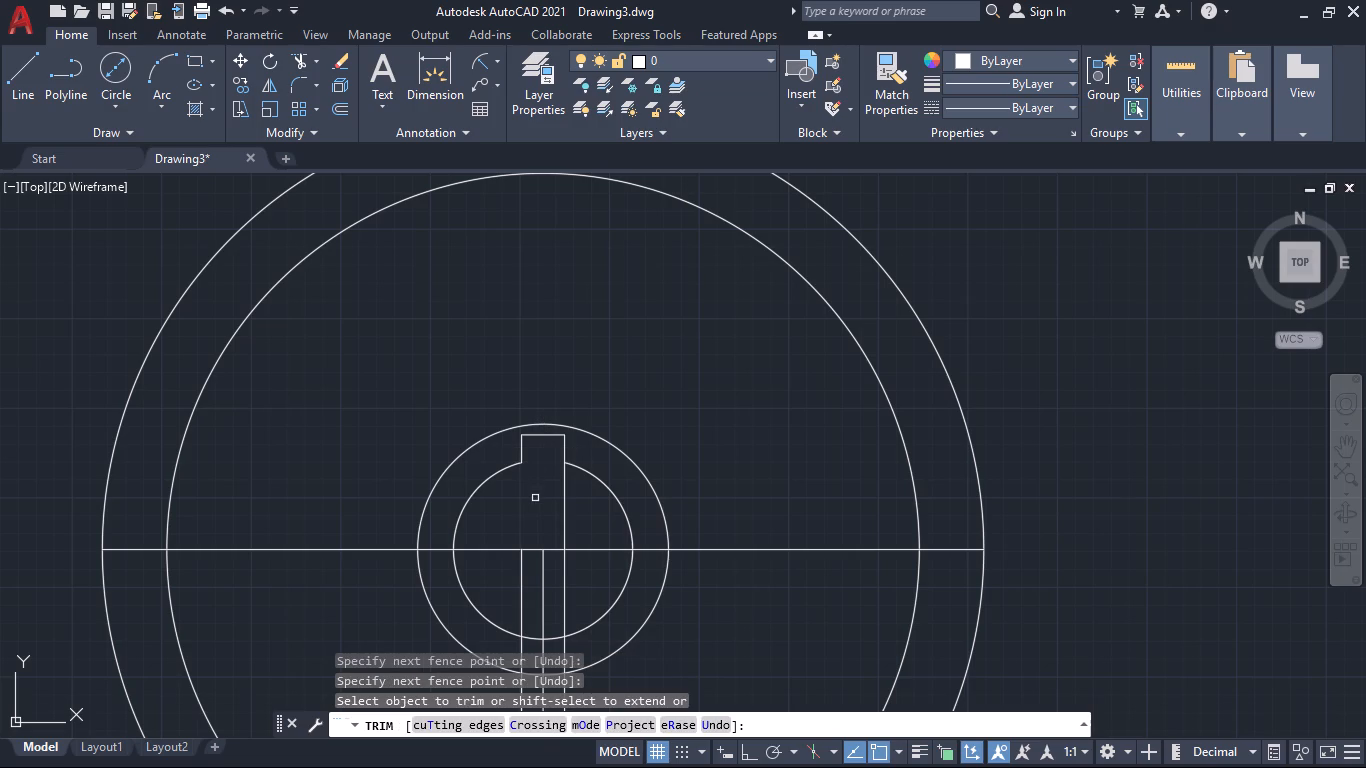
drag(546, 492, 575, 505)
click(575, 505)
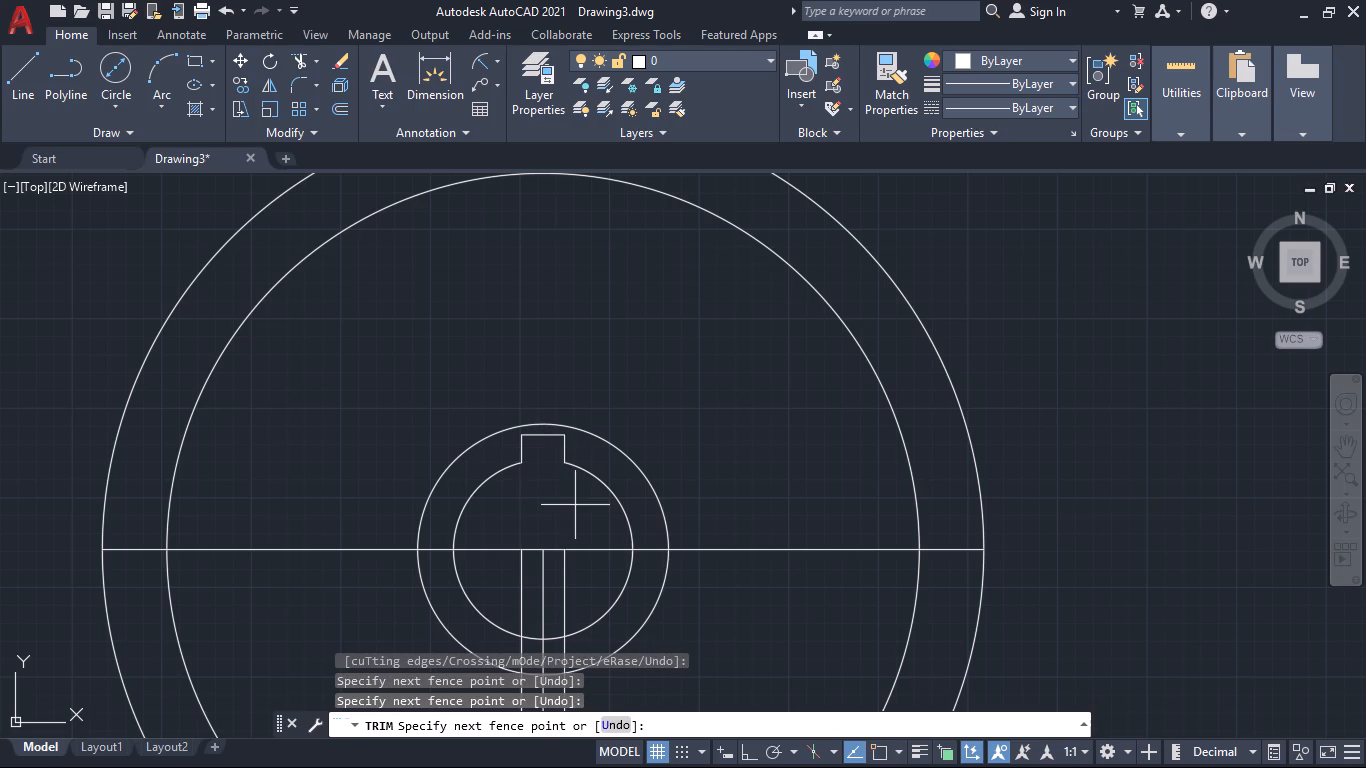
click(553, 527)
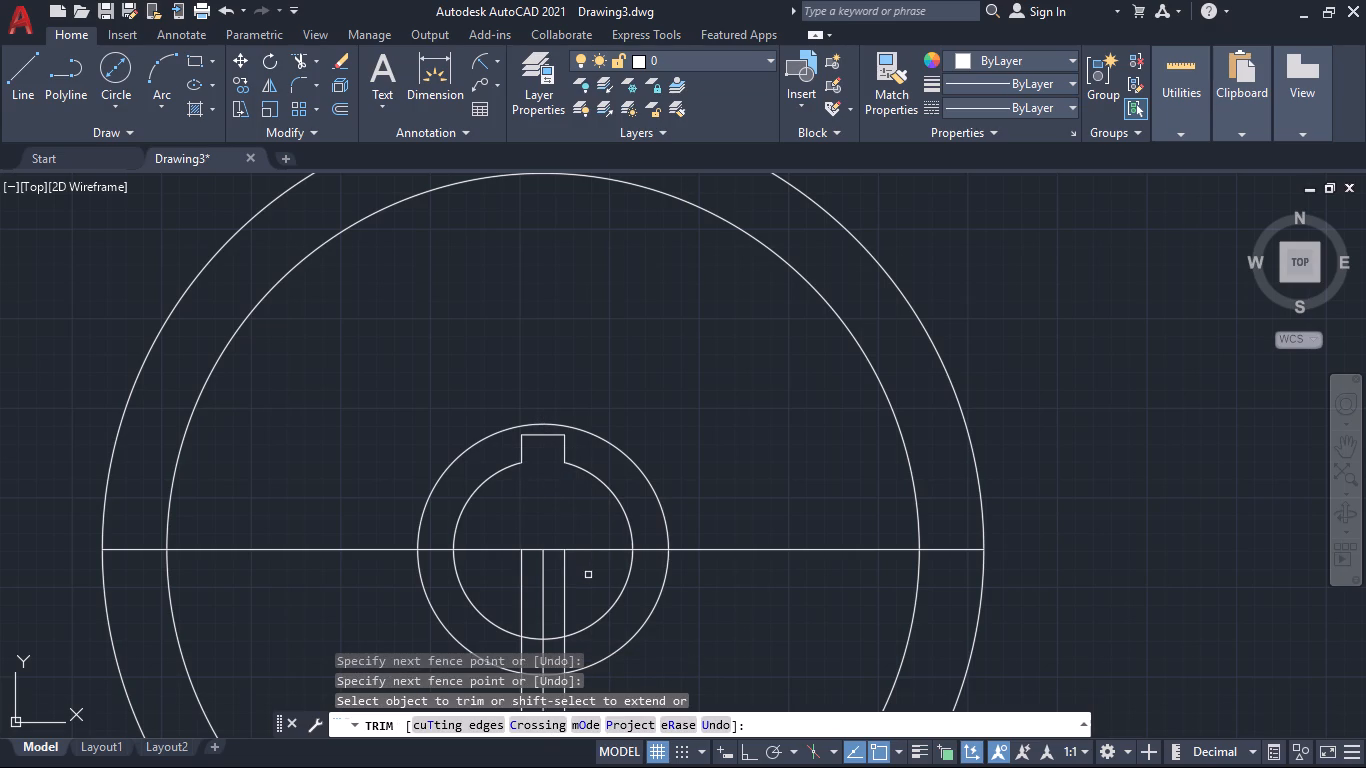
Trim away the three vertical lines below the horizontal centreline, from the bore through the hub to the outermost circle.
click(588, 575)
click(515, 582)
drag(509, 635, 573, 634)
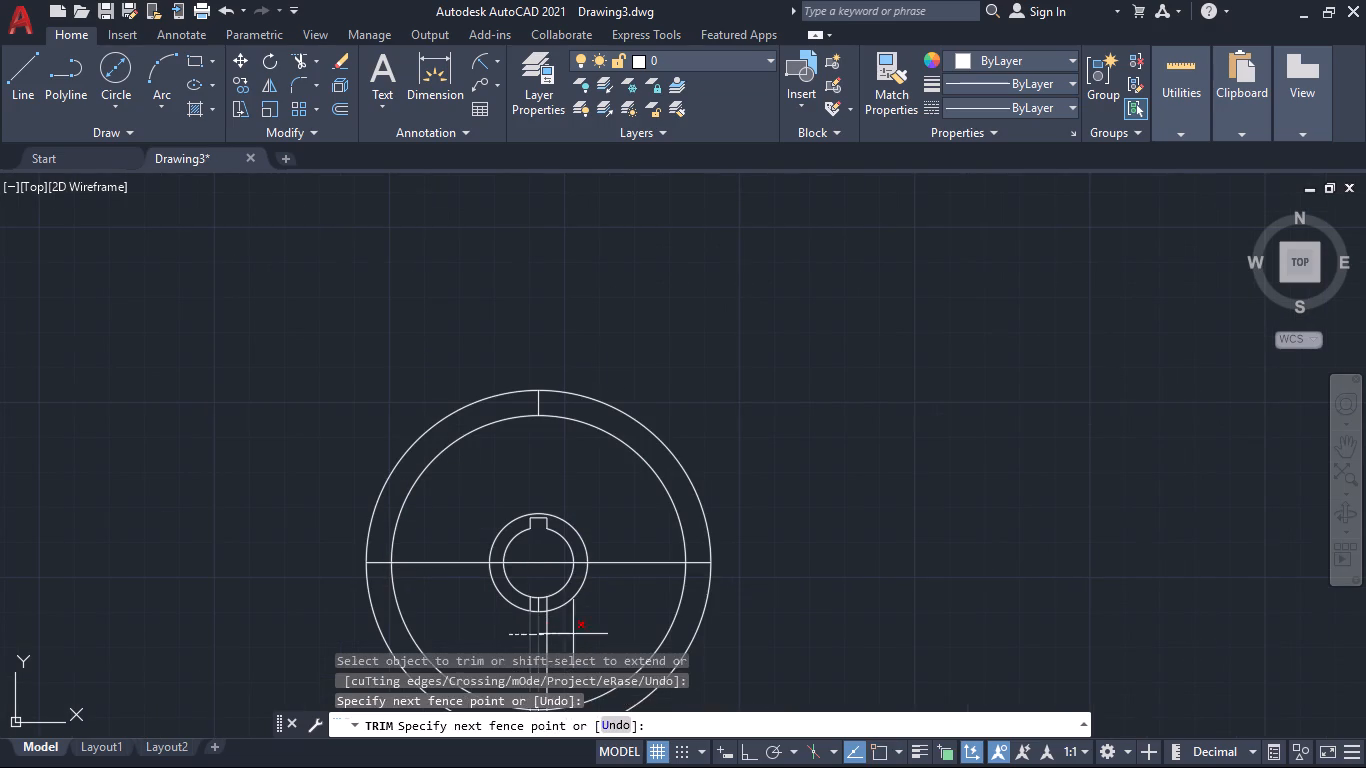
drag(573, 634, 587, 633)
click(587, 633)
click(554, 626)
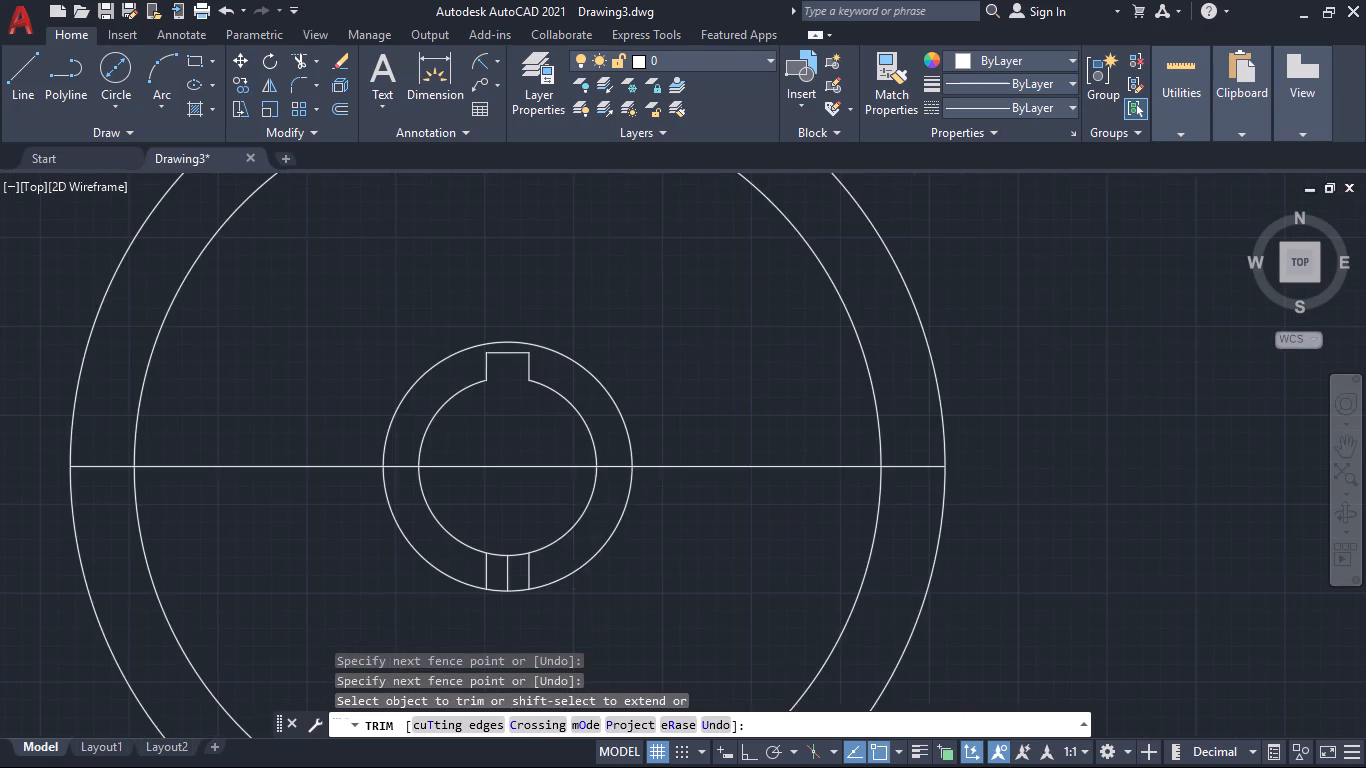
click(535, 542)
click(425, 537)
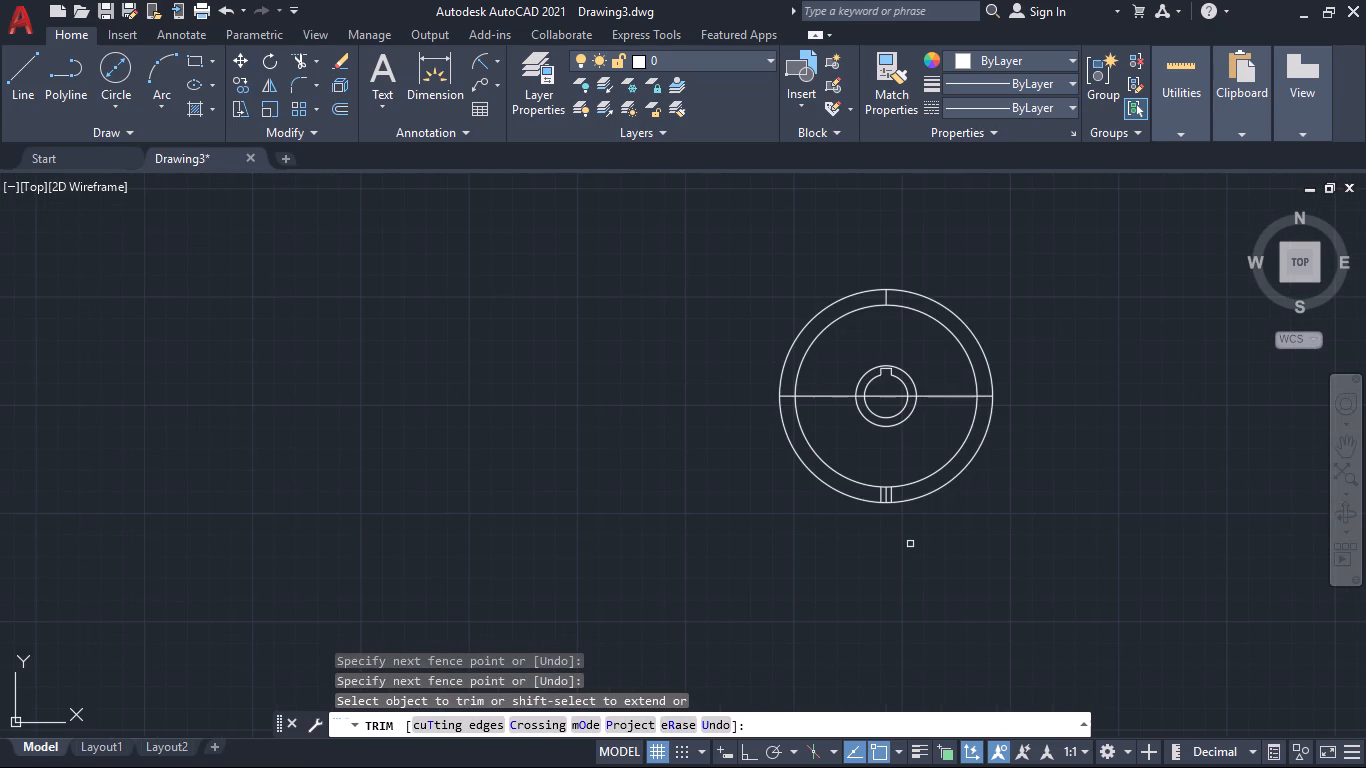
click(888, 420)
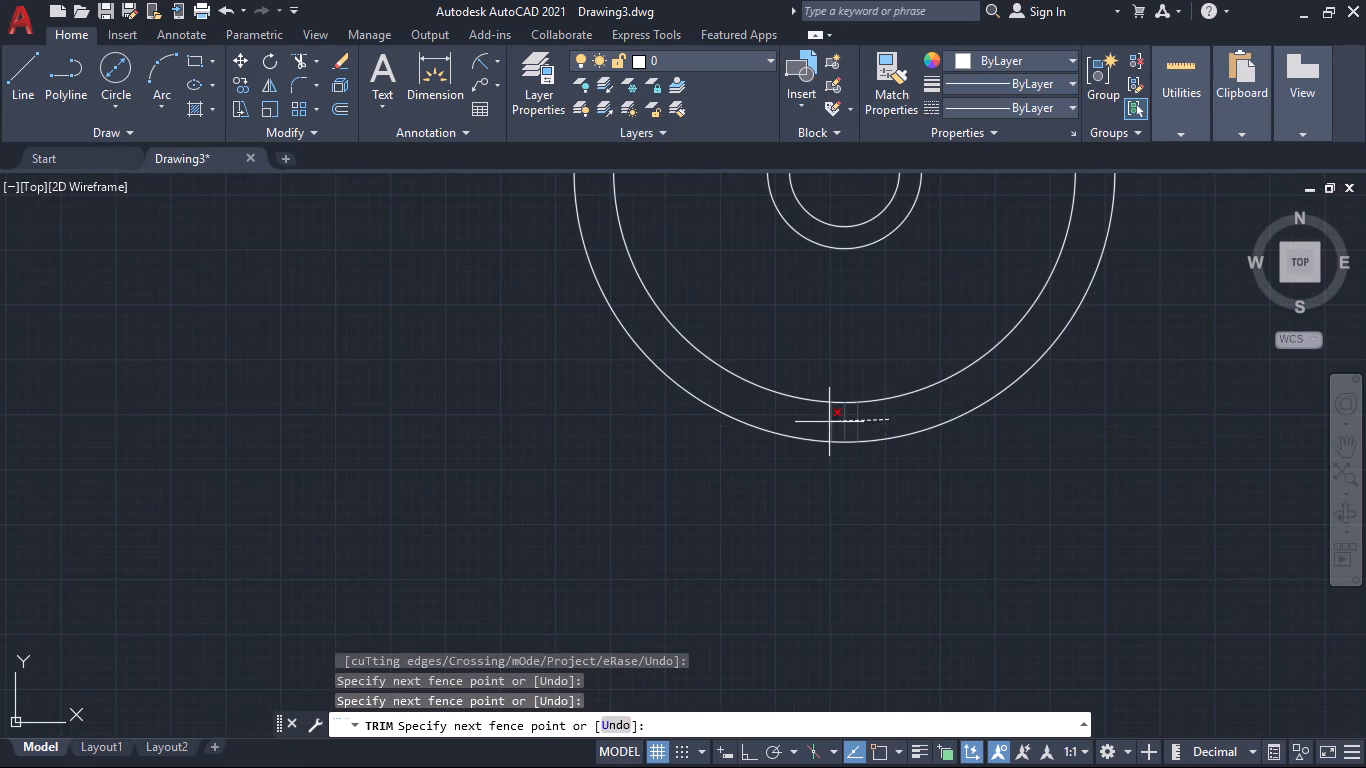
click(829, 422)
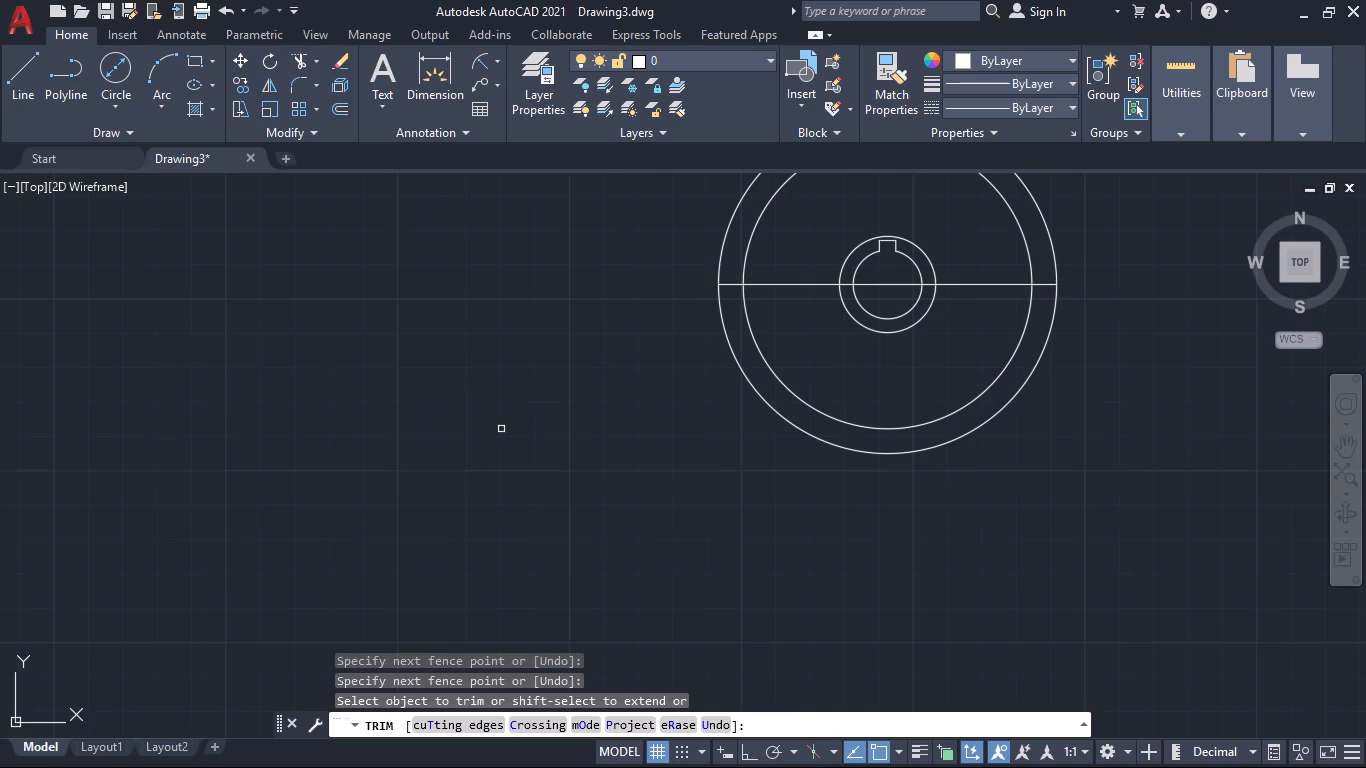
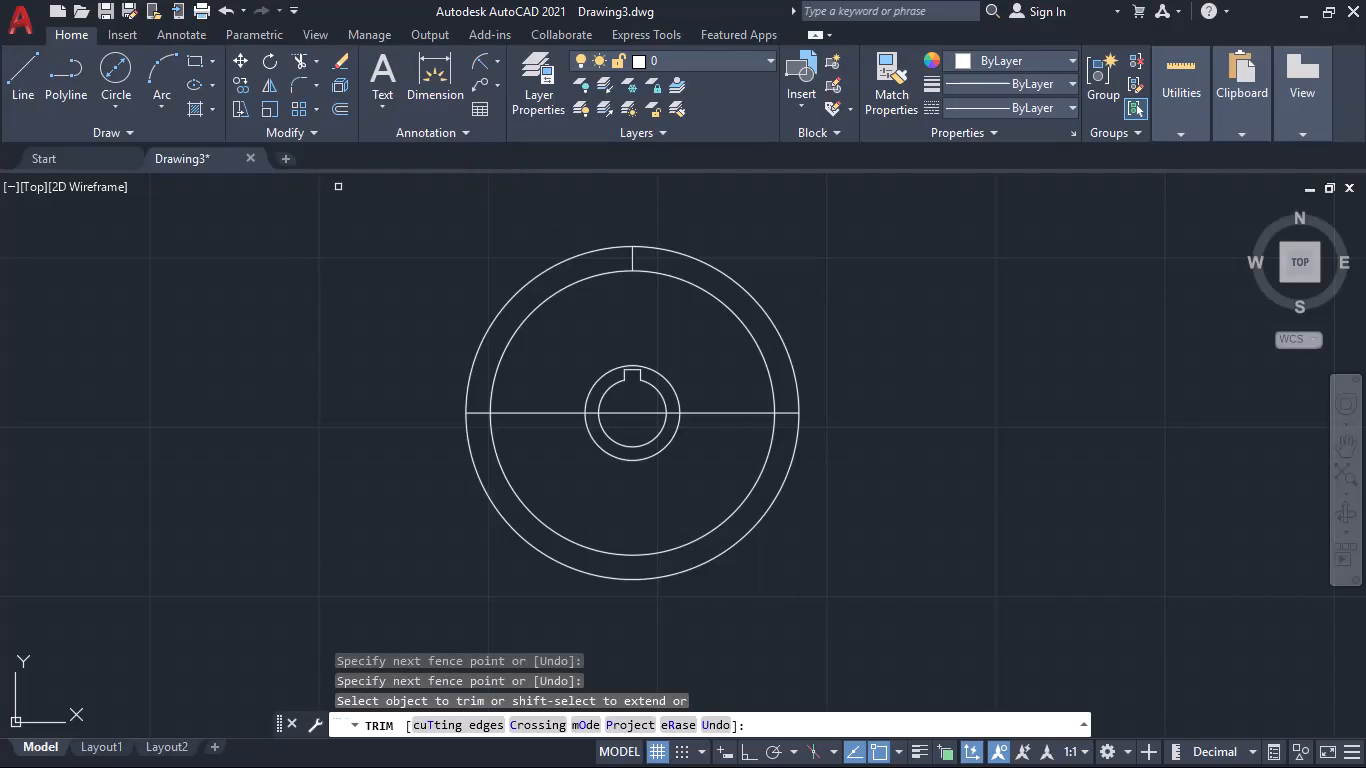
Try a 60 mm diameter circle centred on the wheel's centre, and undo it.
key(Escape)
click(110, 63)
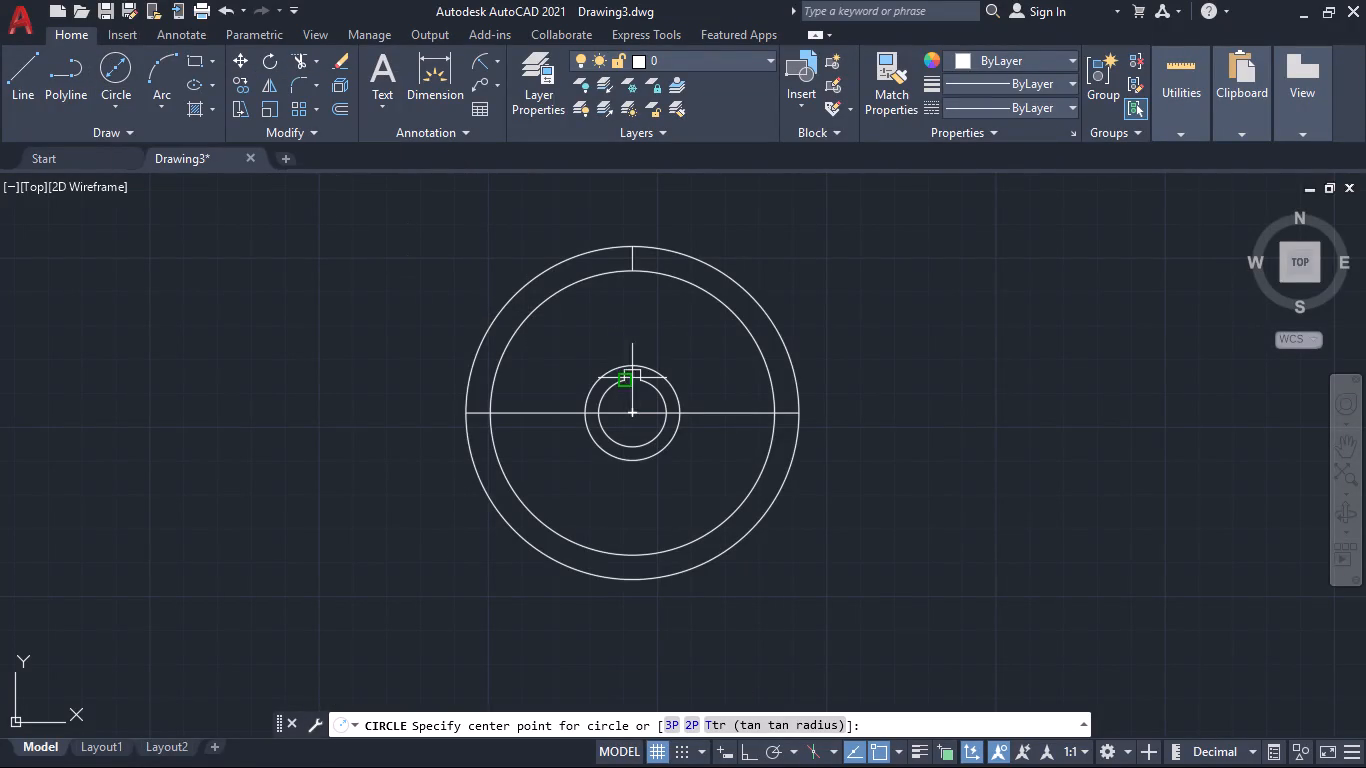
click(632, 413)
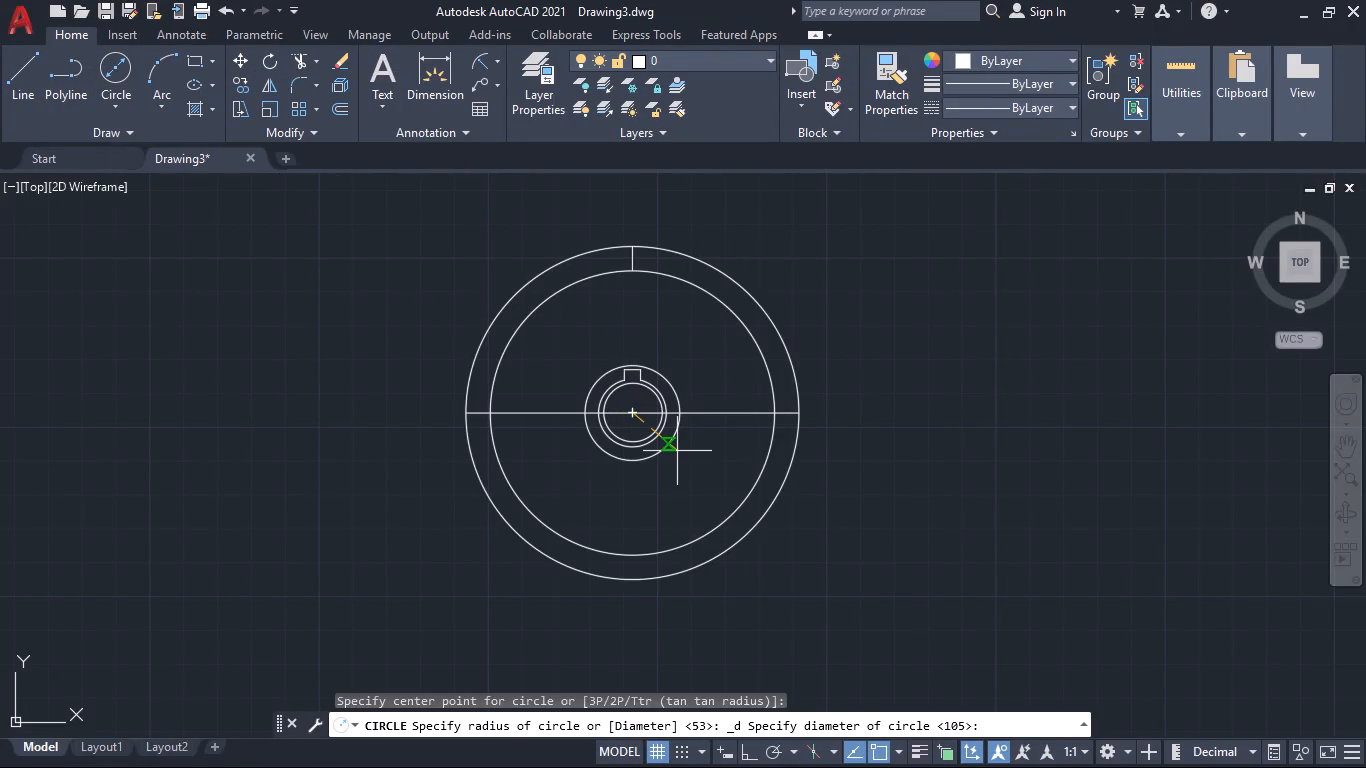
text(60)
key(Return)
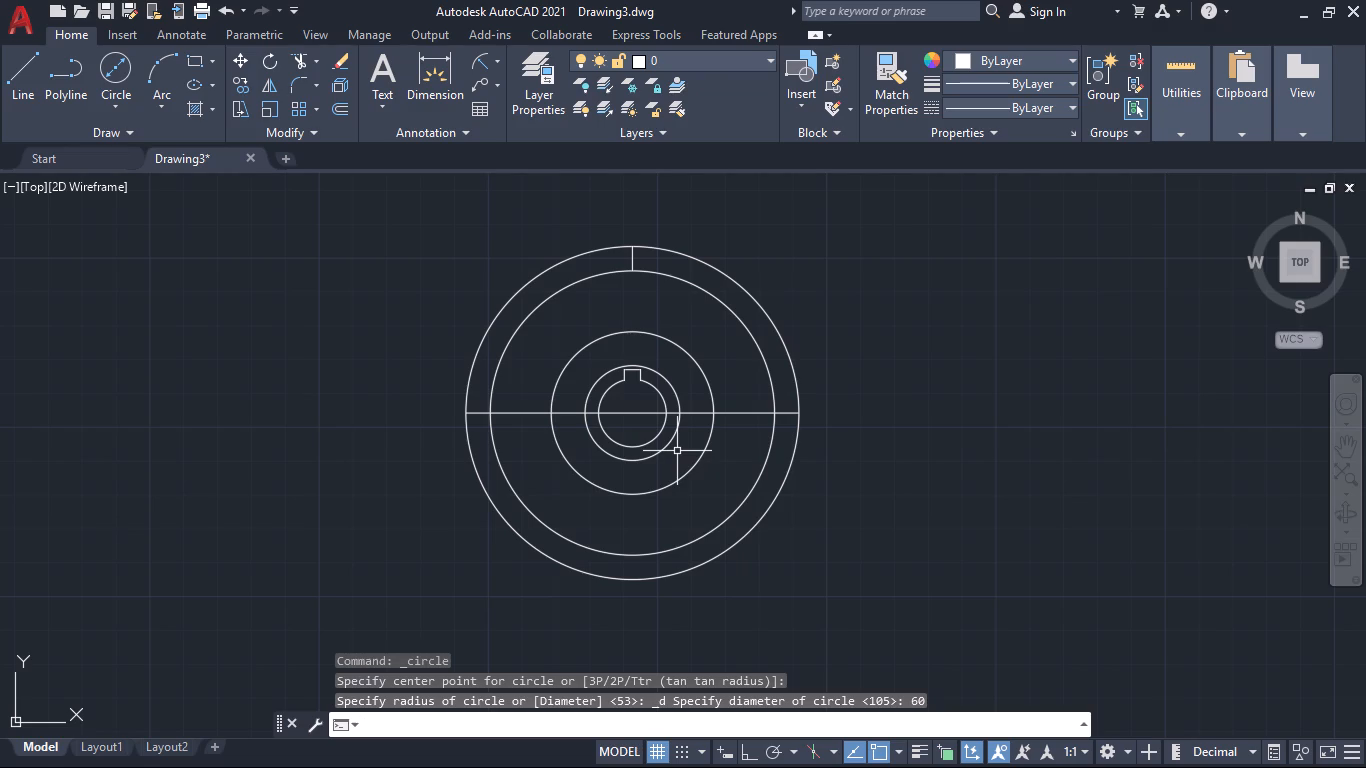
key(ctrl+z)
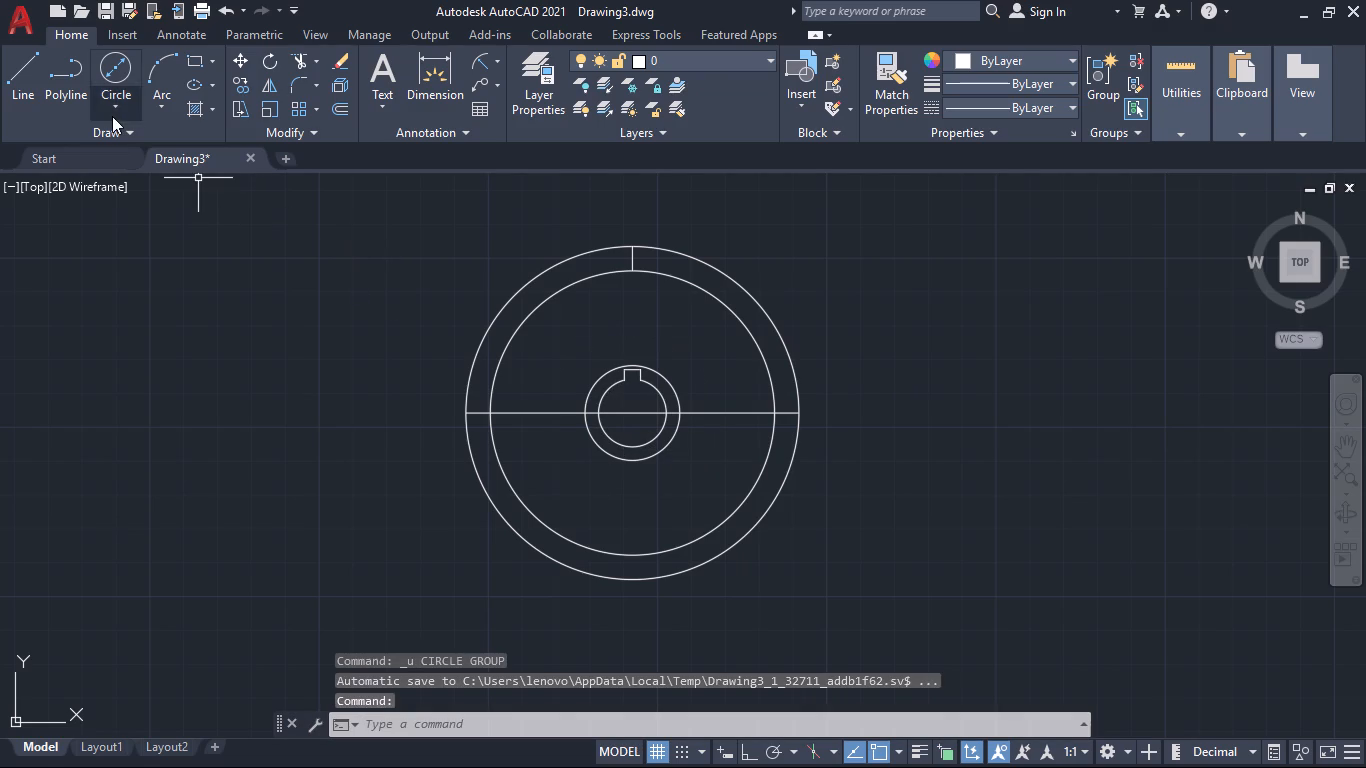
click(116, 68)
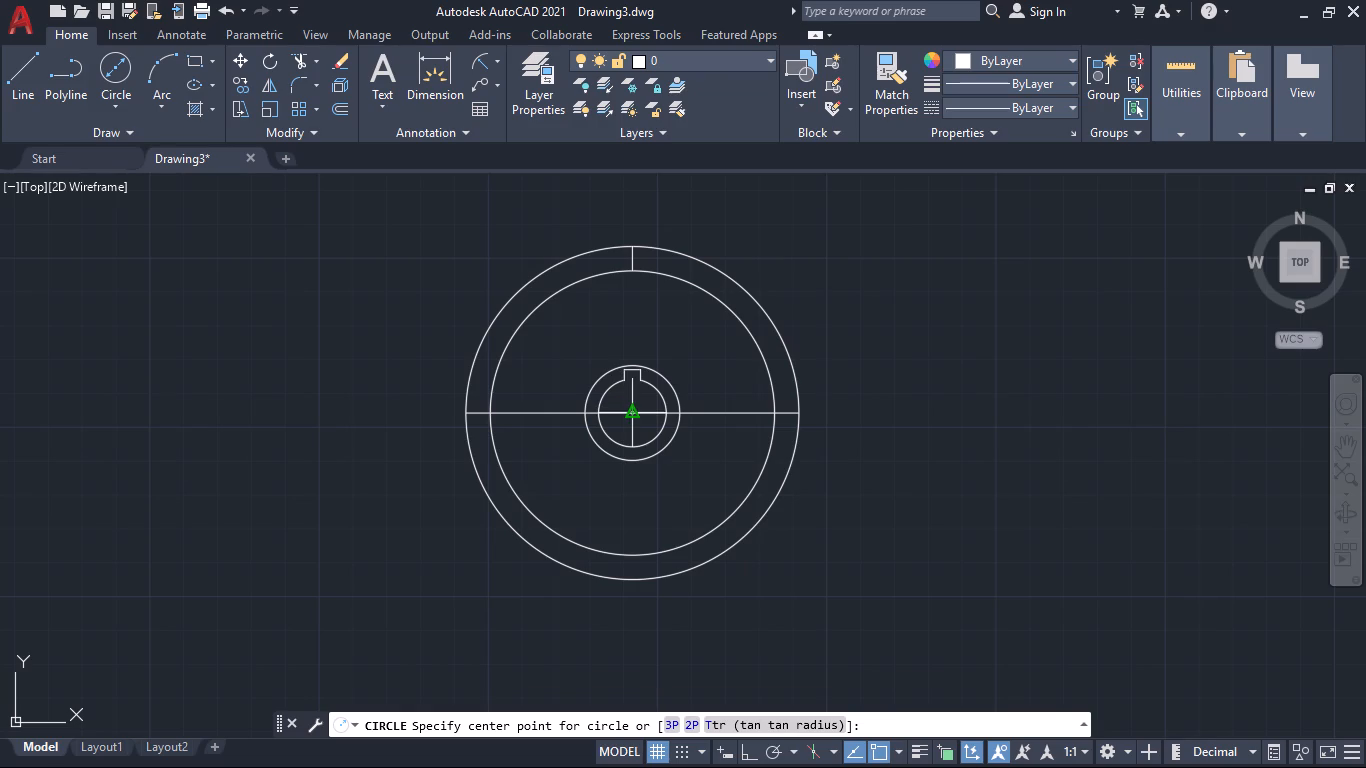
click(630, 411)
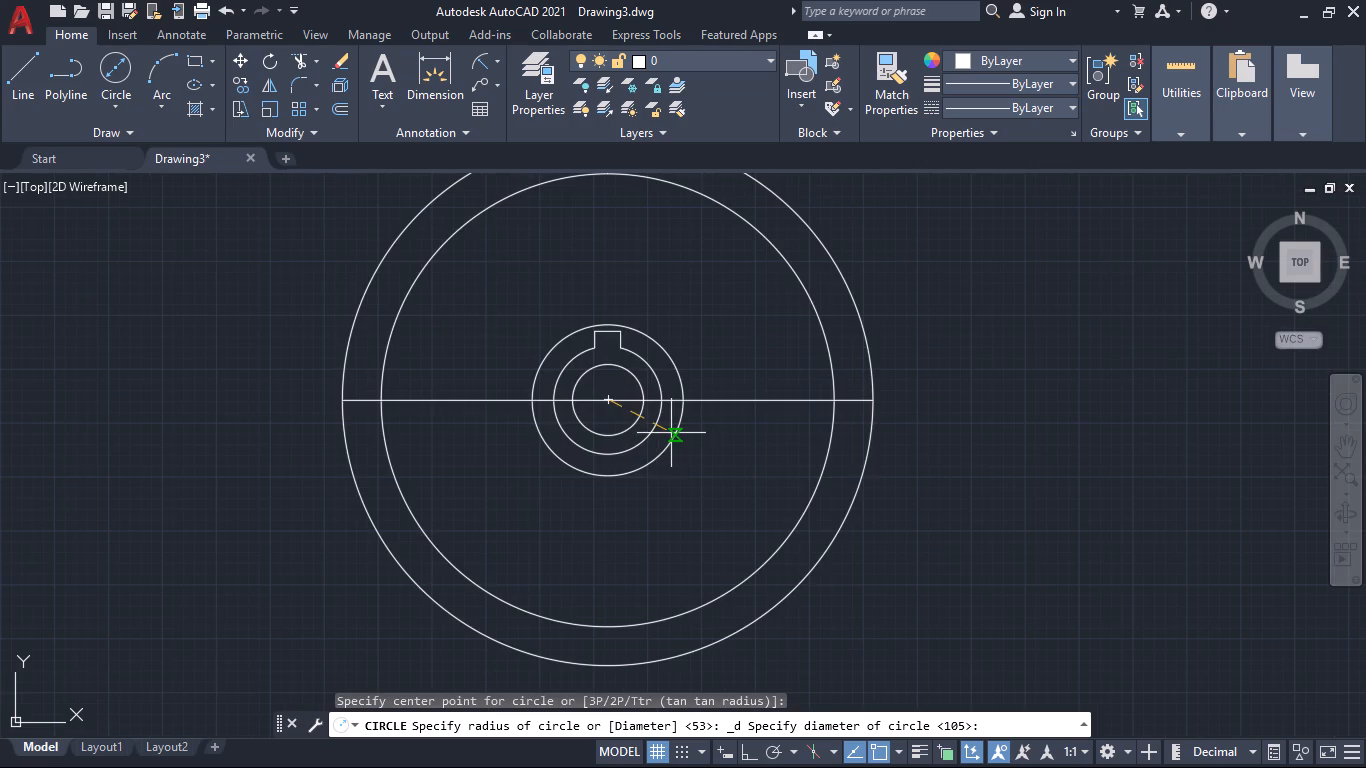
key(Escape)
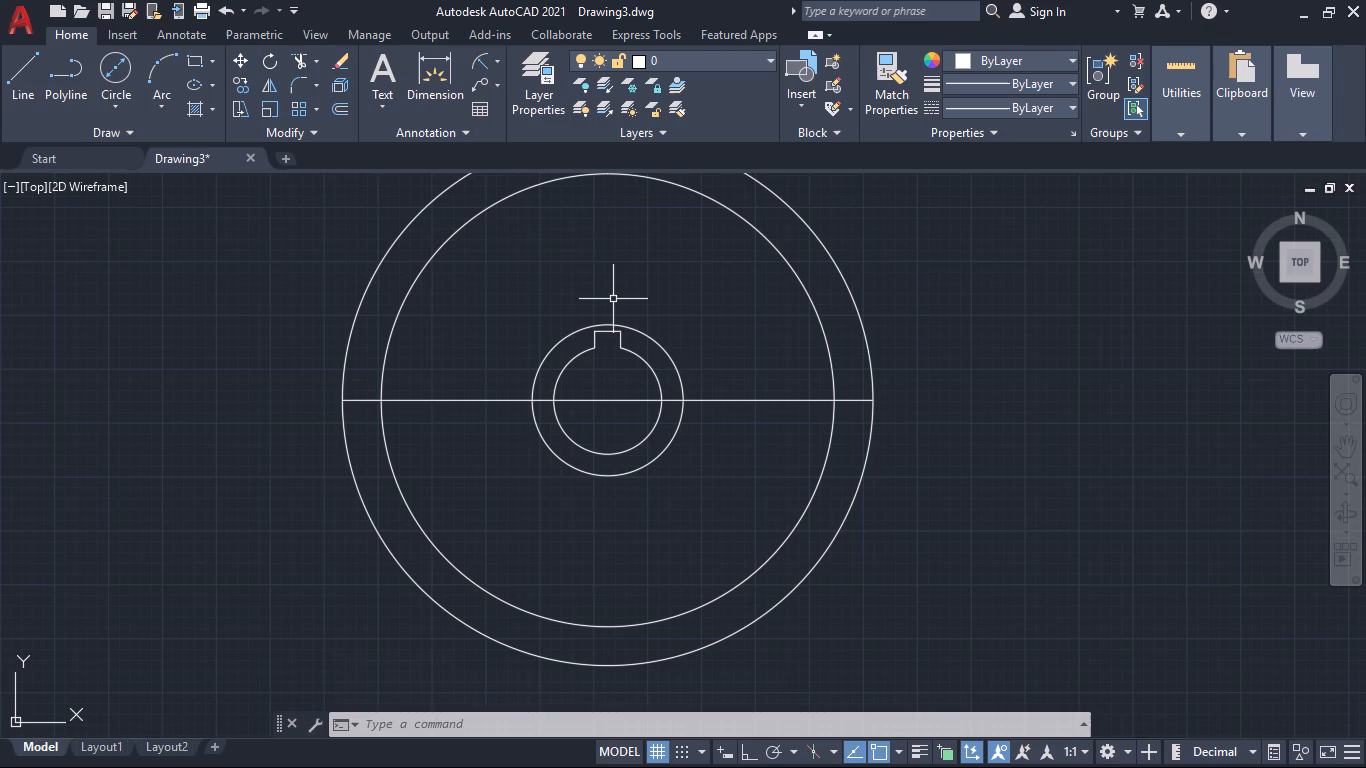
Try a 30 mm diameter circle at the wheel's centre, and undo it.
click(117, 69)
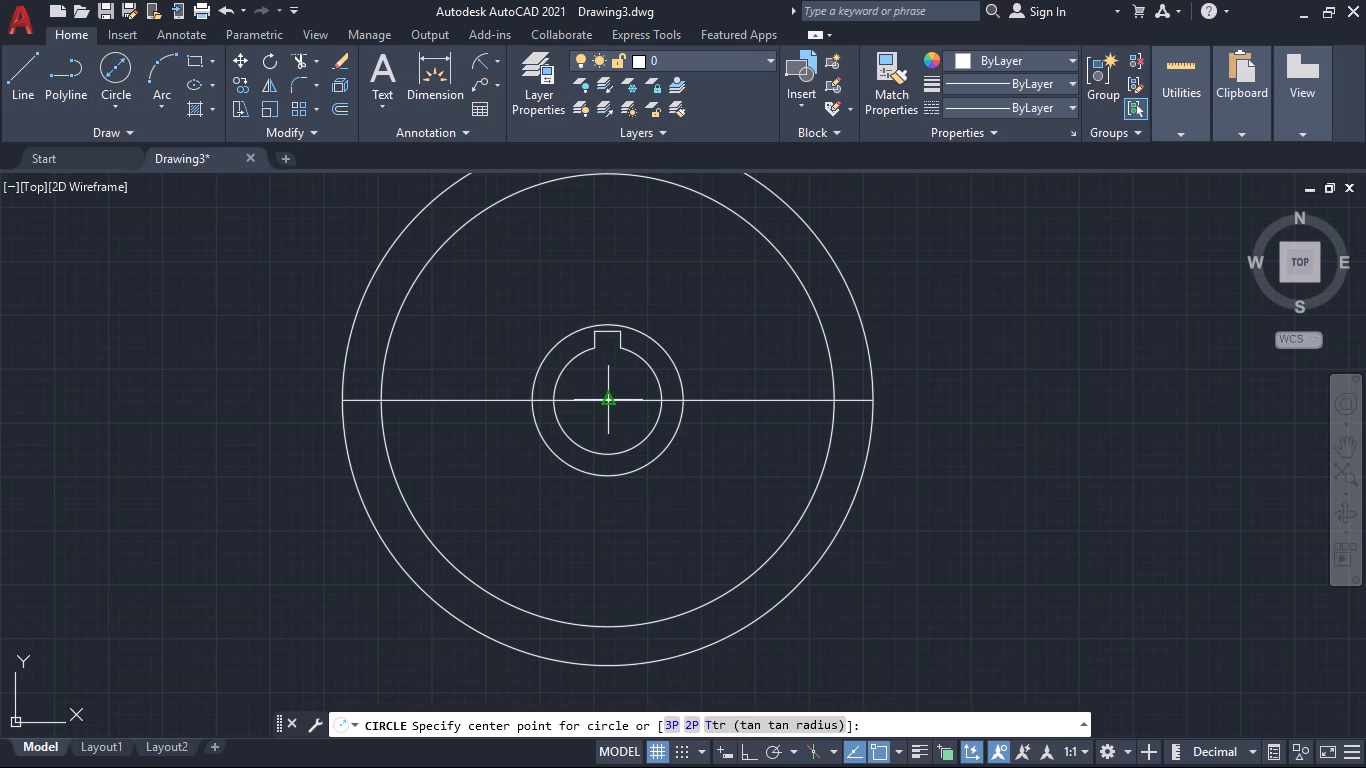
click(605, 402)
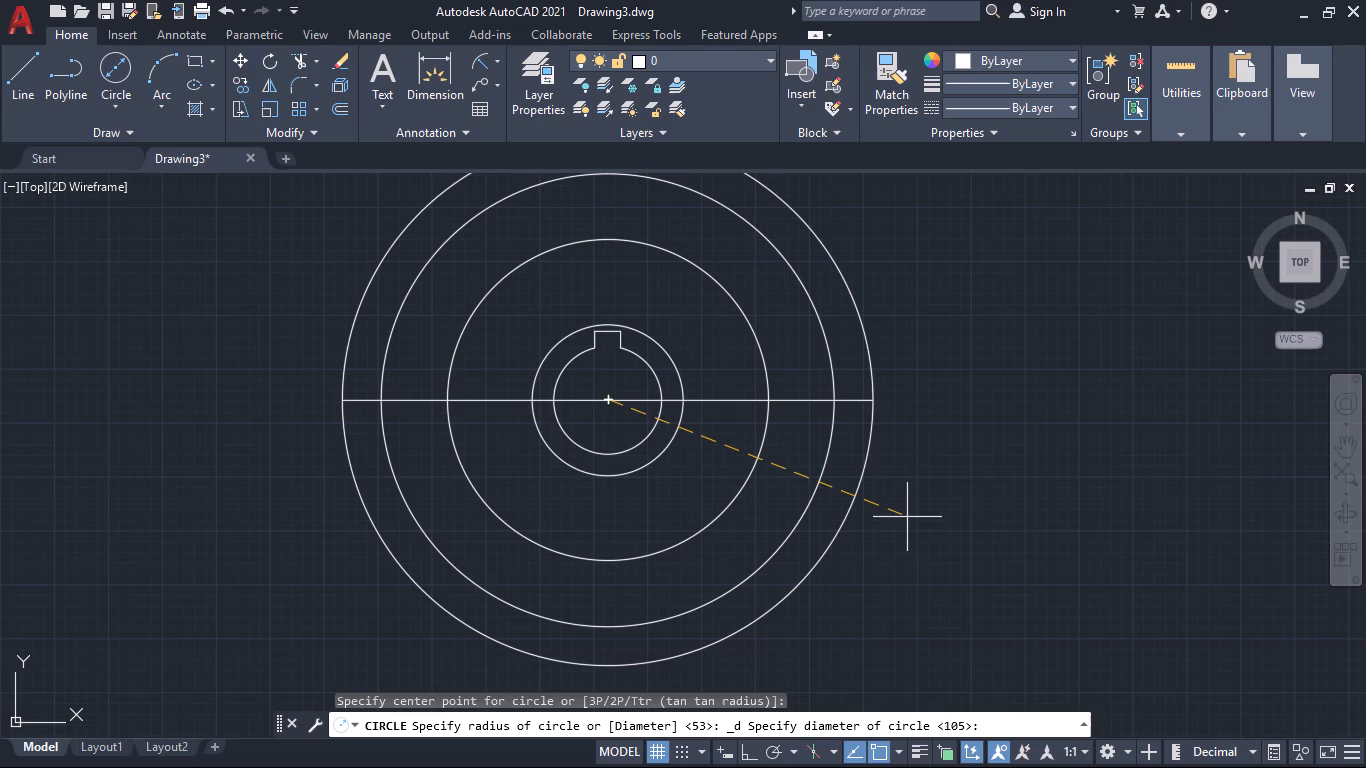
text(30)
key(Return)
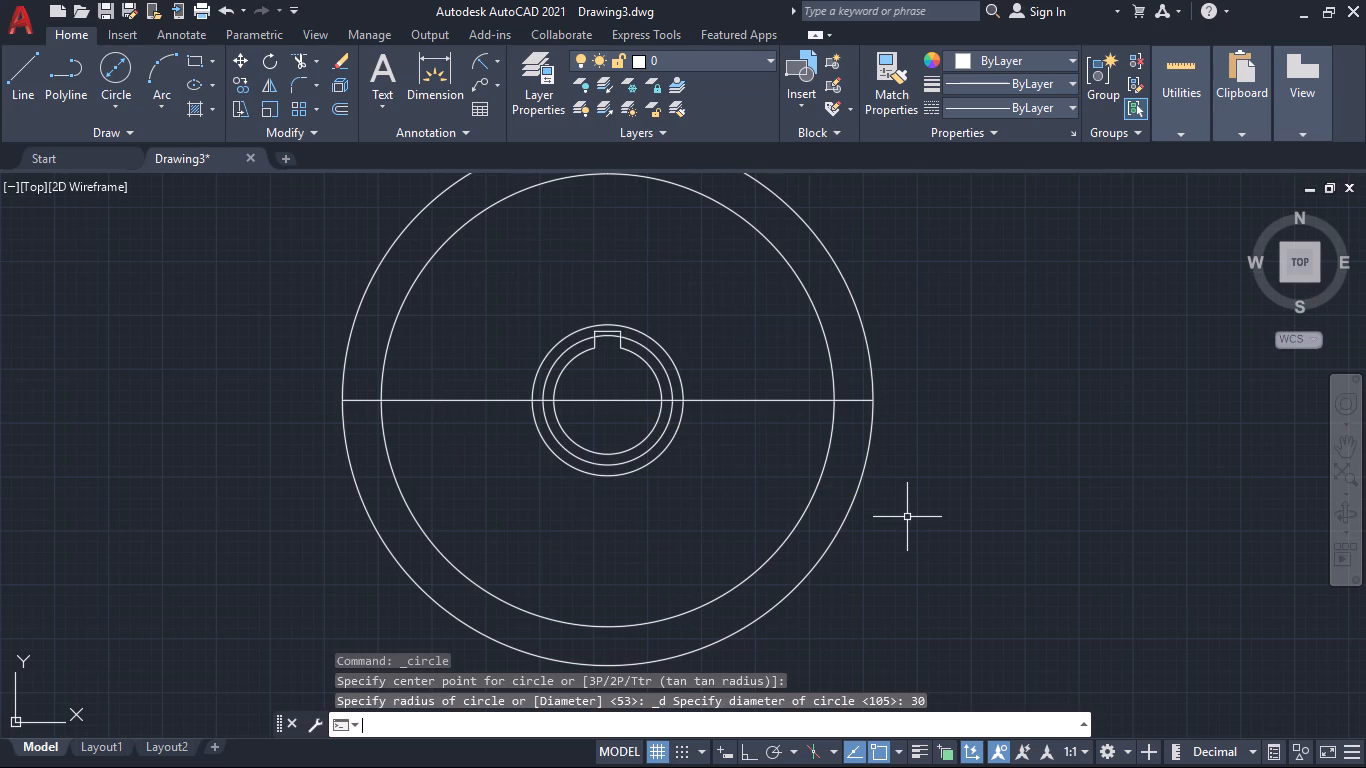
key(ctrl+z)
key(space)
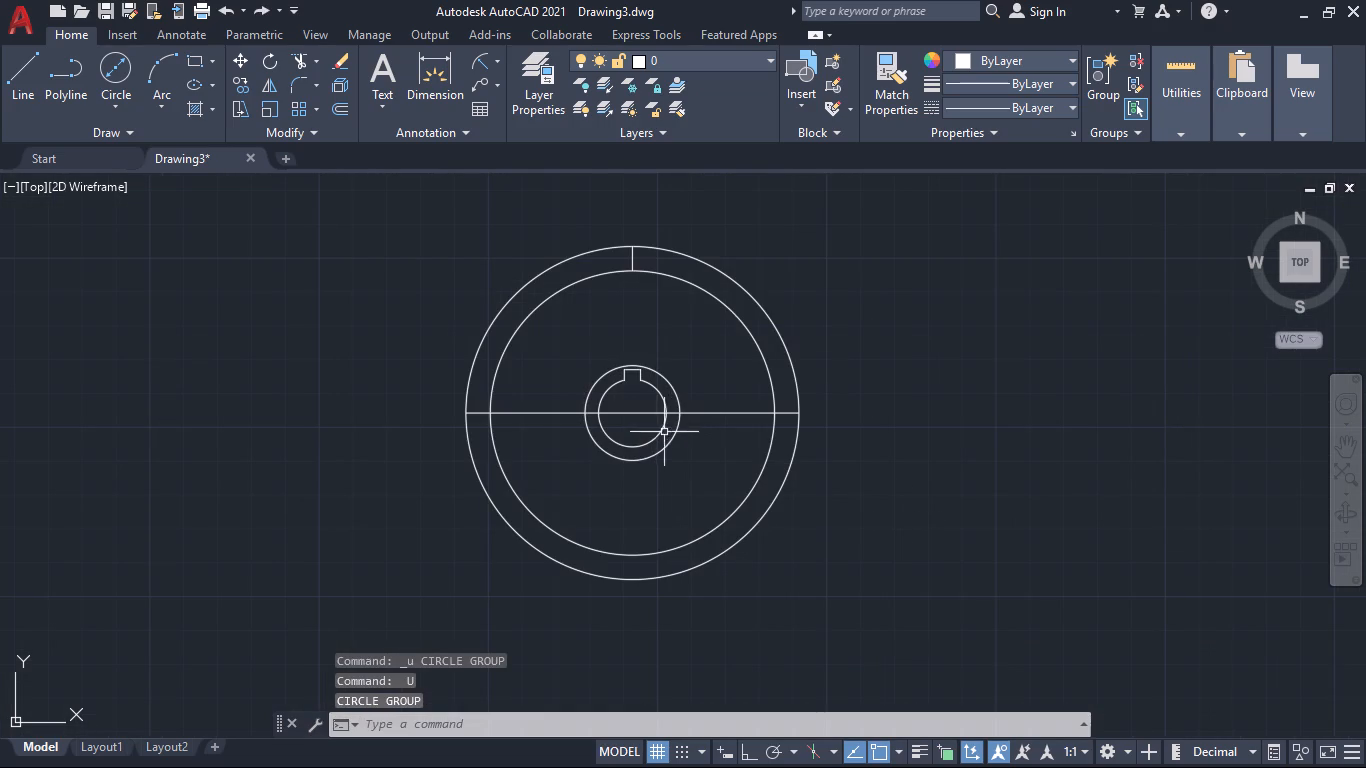
Draw a 60 mm diameter circle centred on the wheel, between the hub and the rim.
click(100, 76)
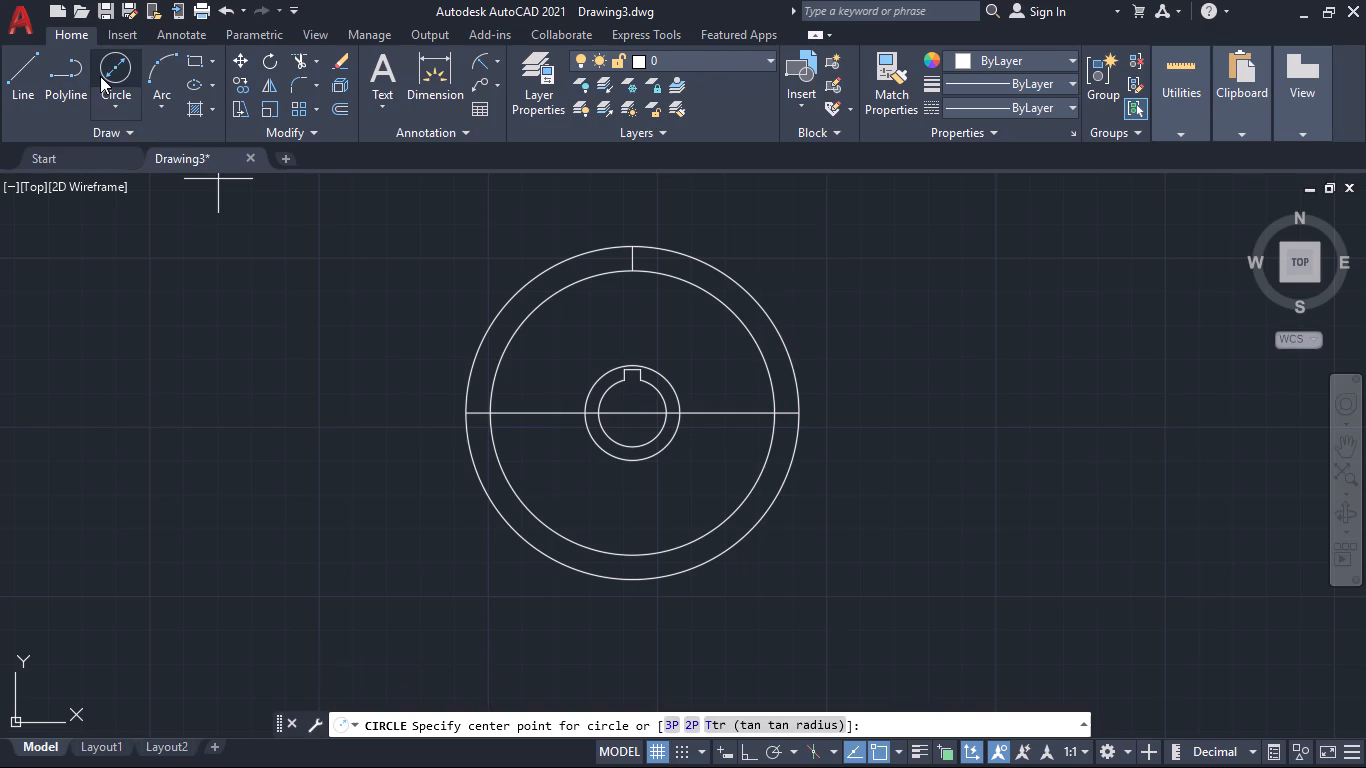
click(637, 419)
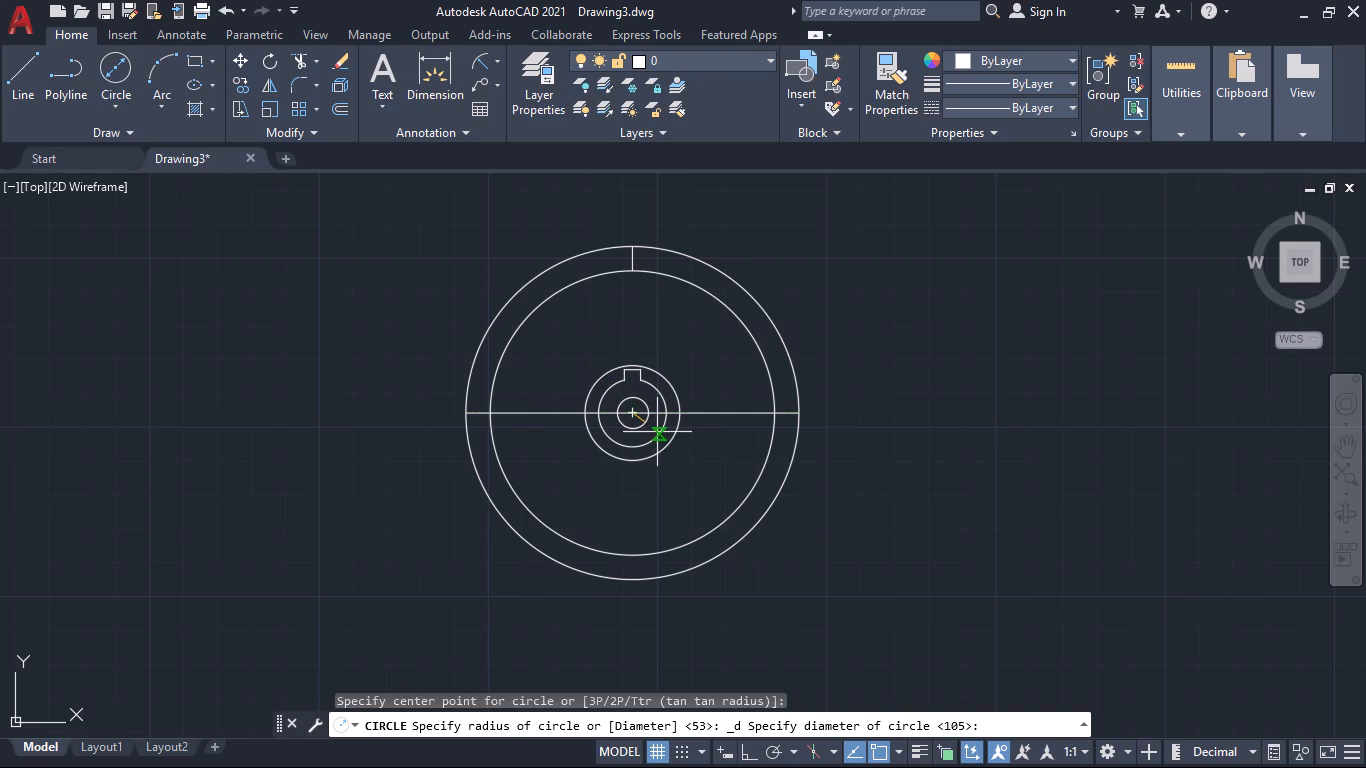
text(60)
key(Return)
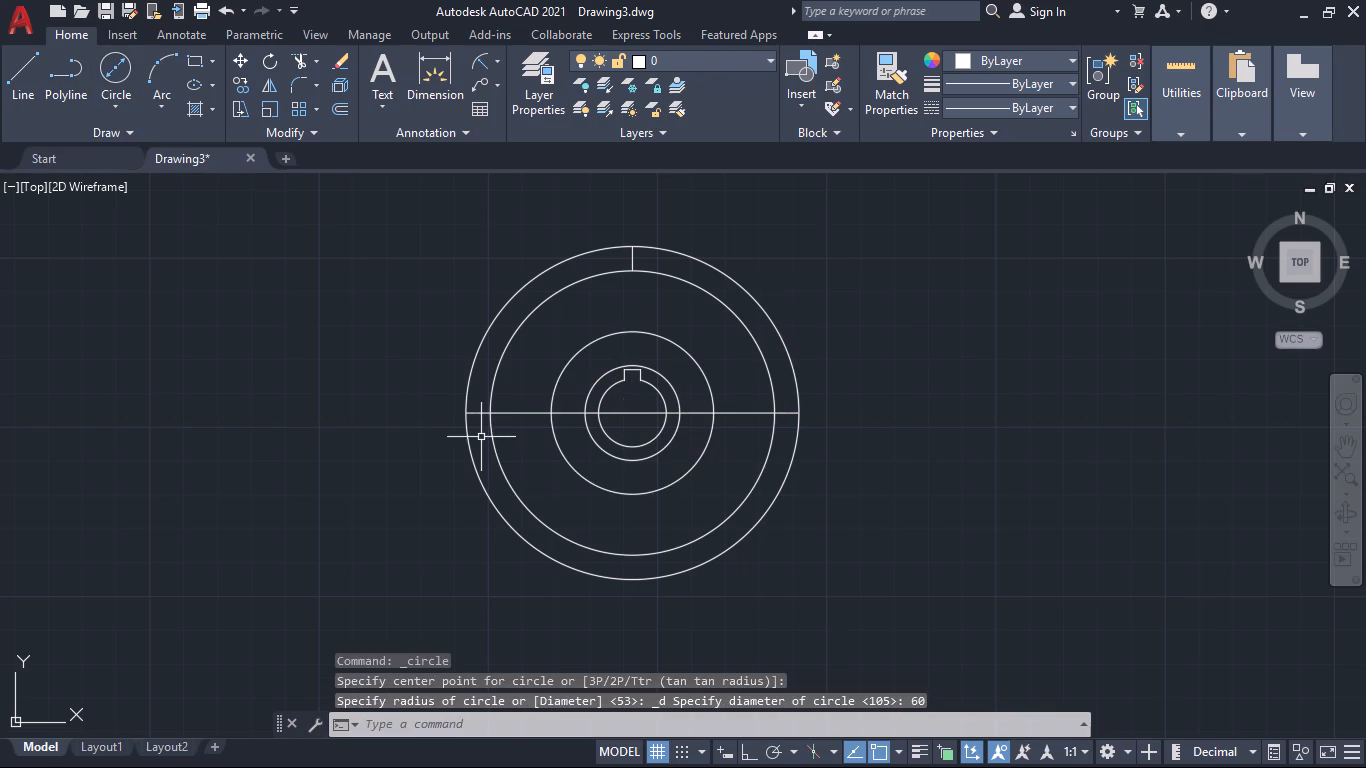
Draw a separate 25 mm diameter circle in the empty area beside the wheel.
click(107, 64)
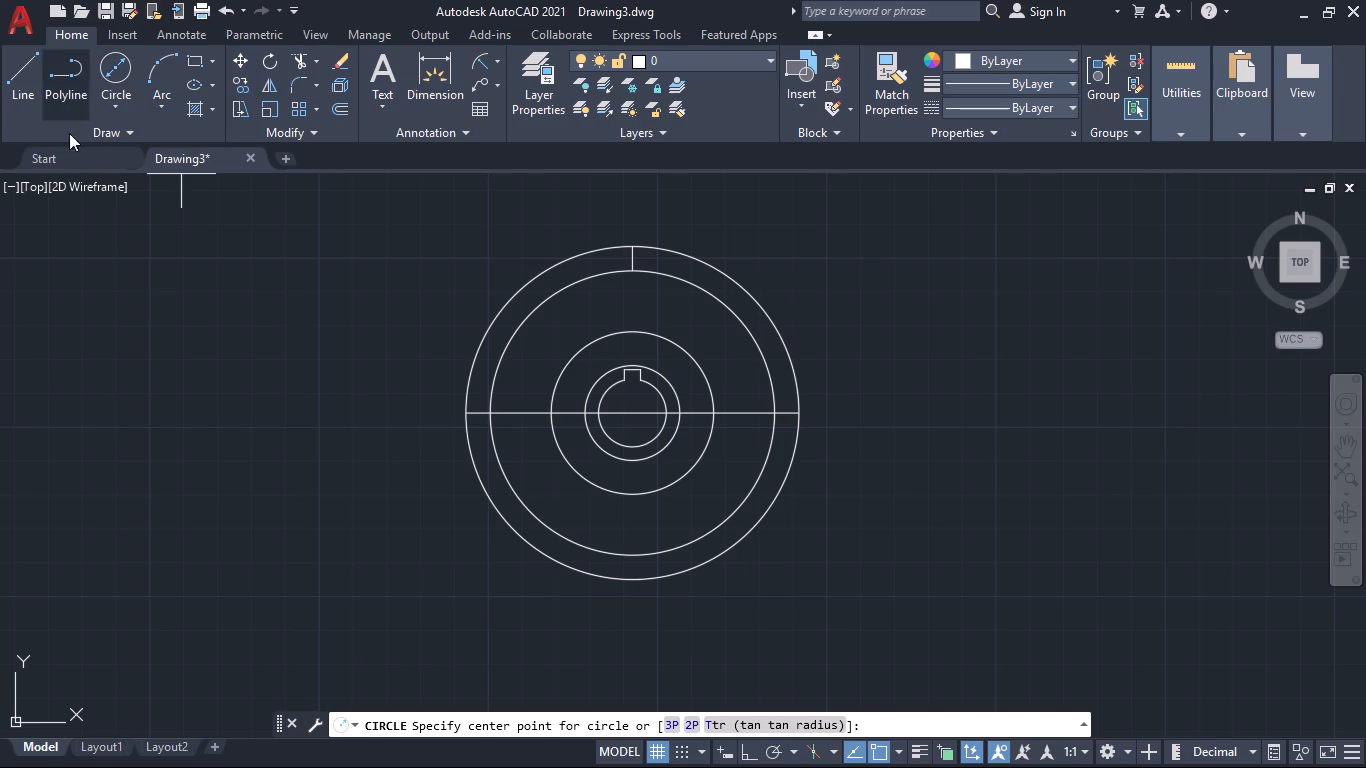
click(181, 326)
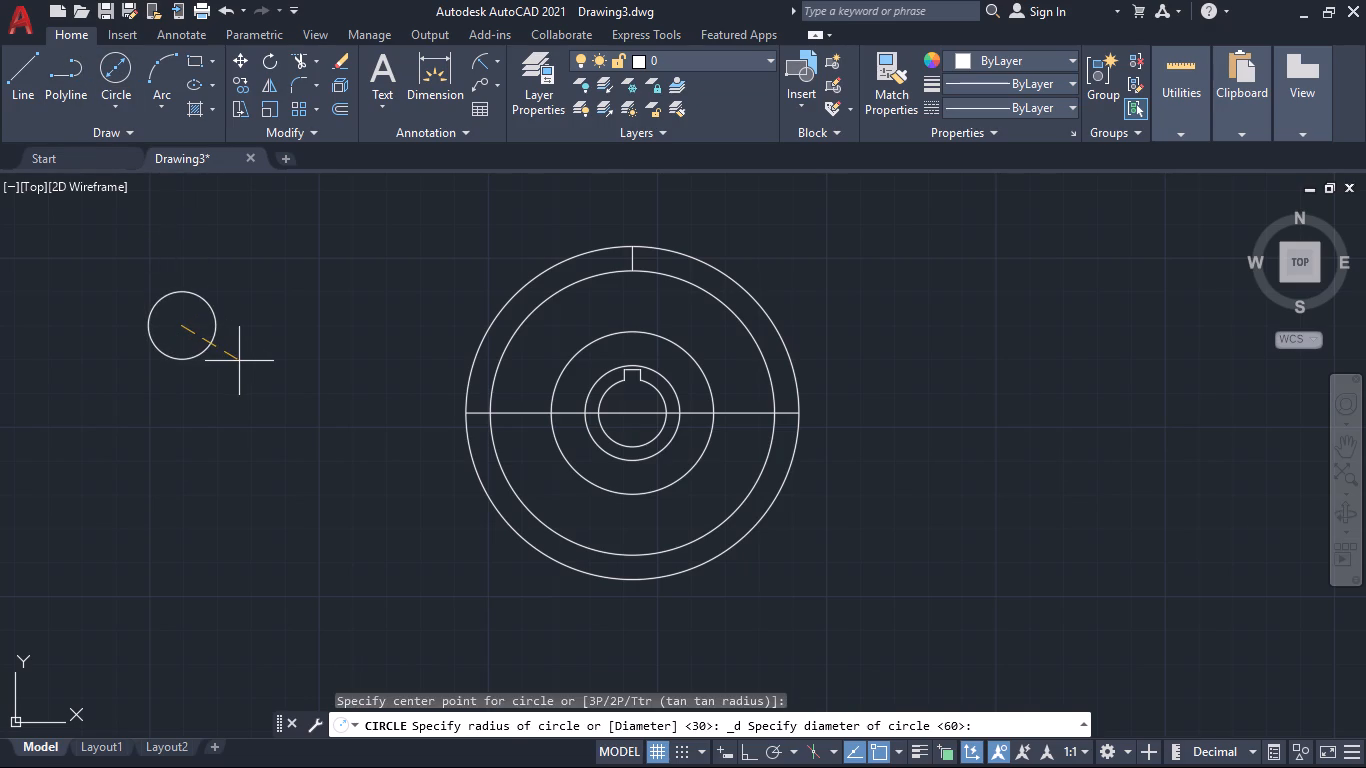
key(2)
key(5)
key(Return)
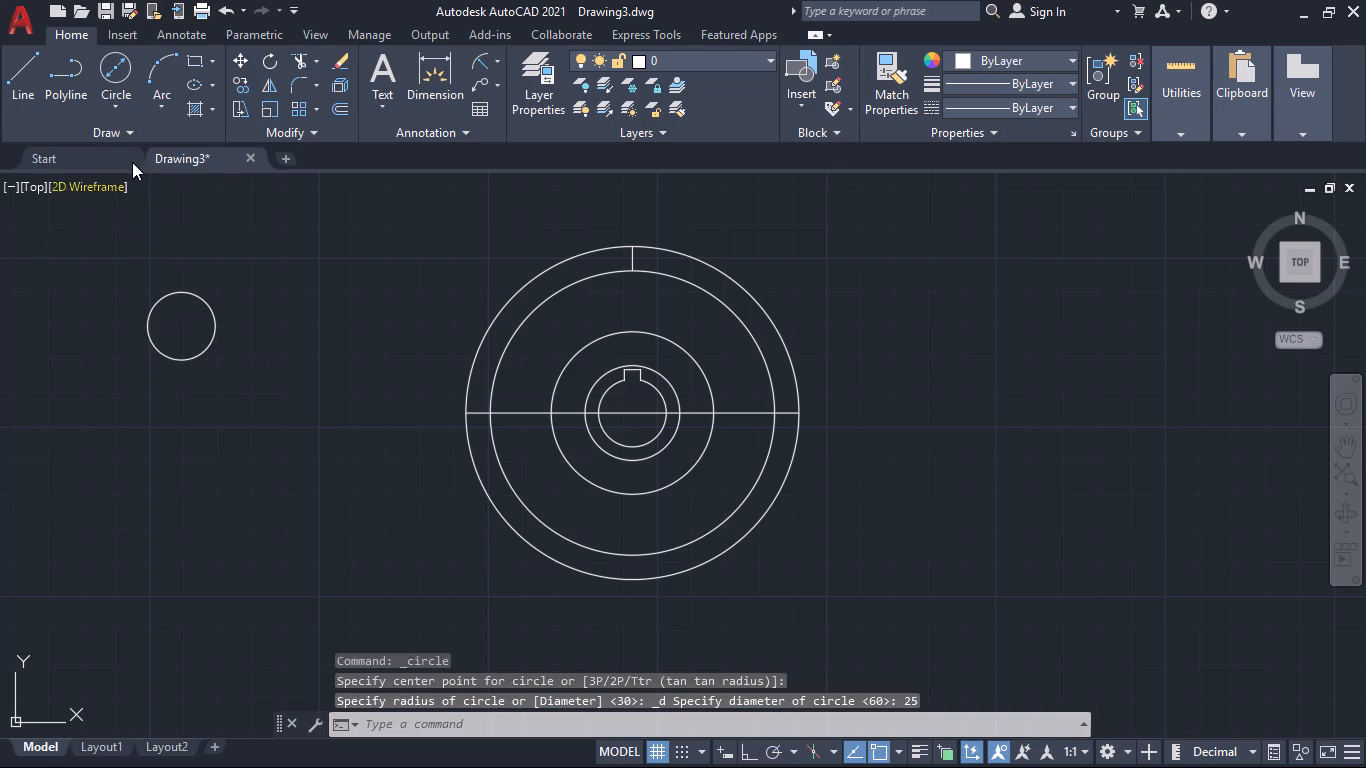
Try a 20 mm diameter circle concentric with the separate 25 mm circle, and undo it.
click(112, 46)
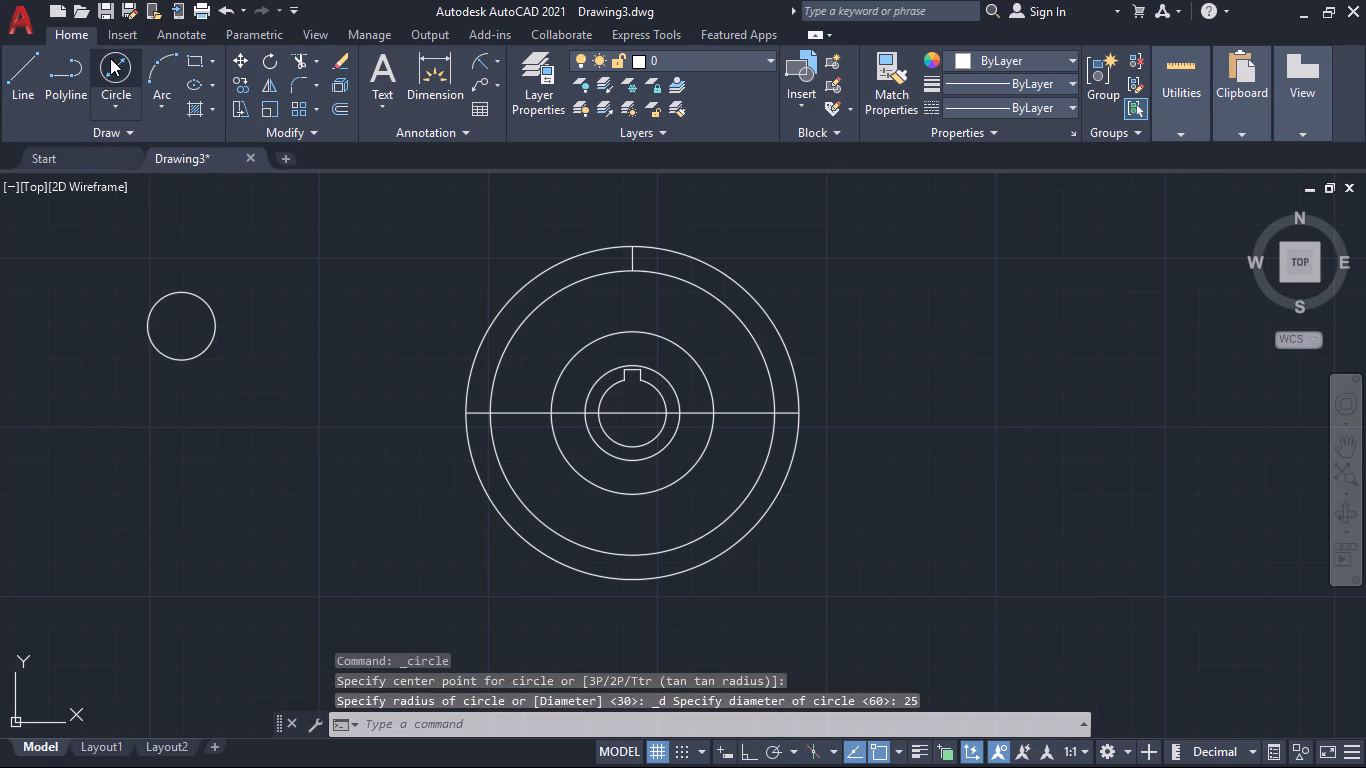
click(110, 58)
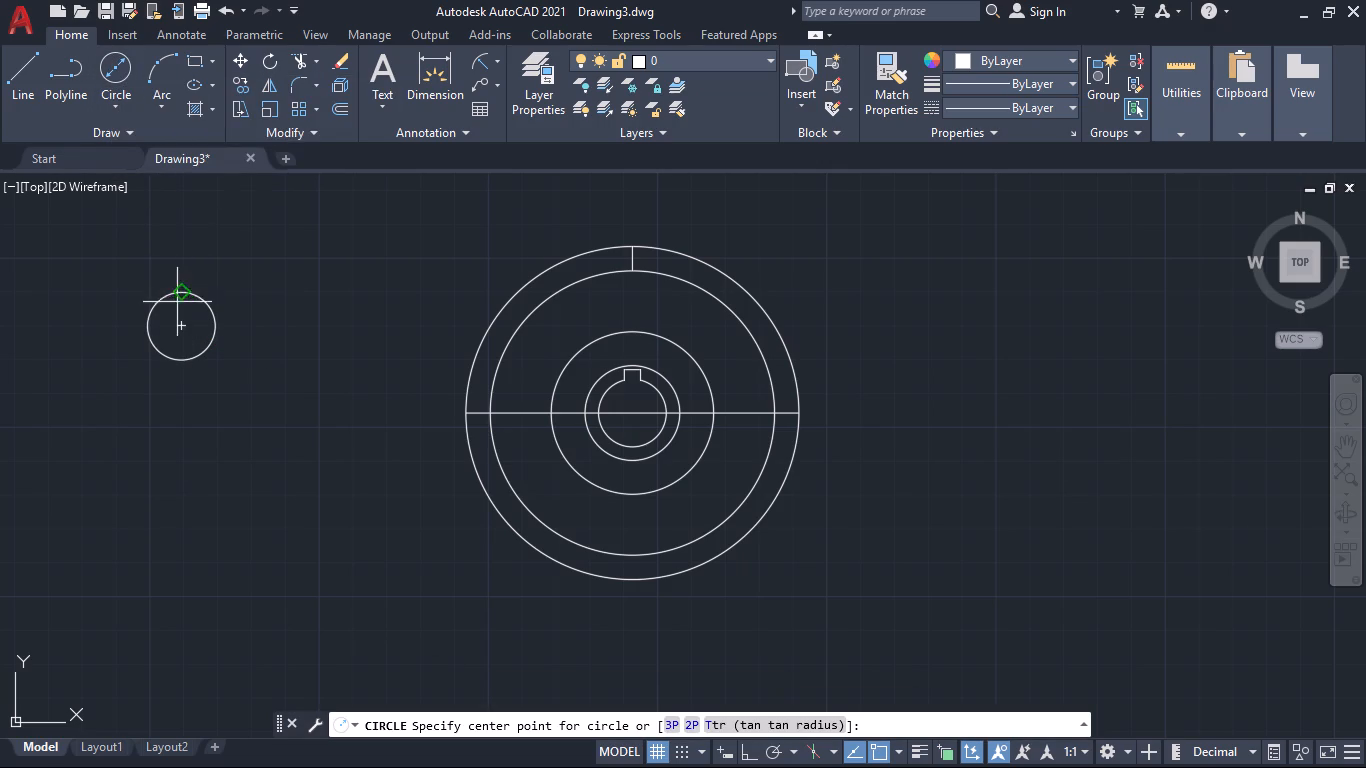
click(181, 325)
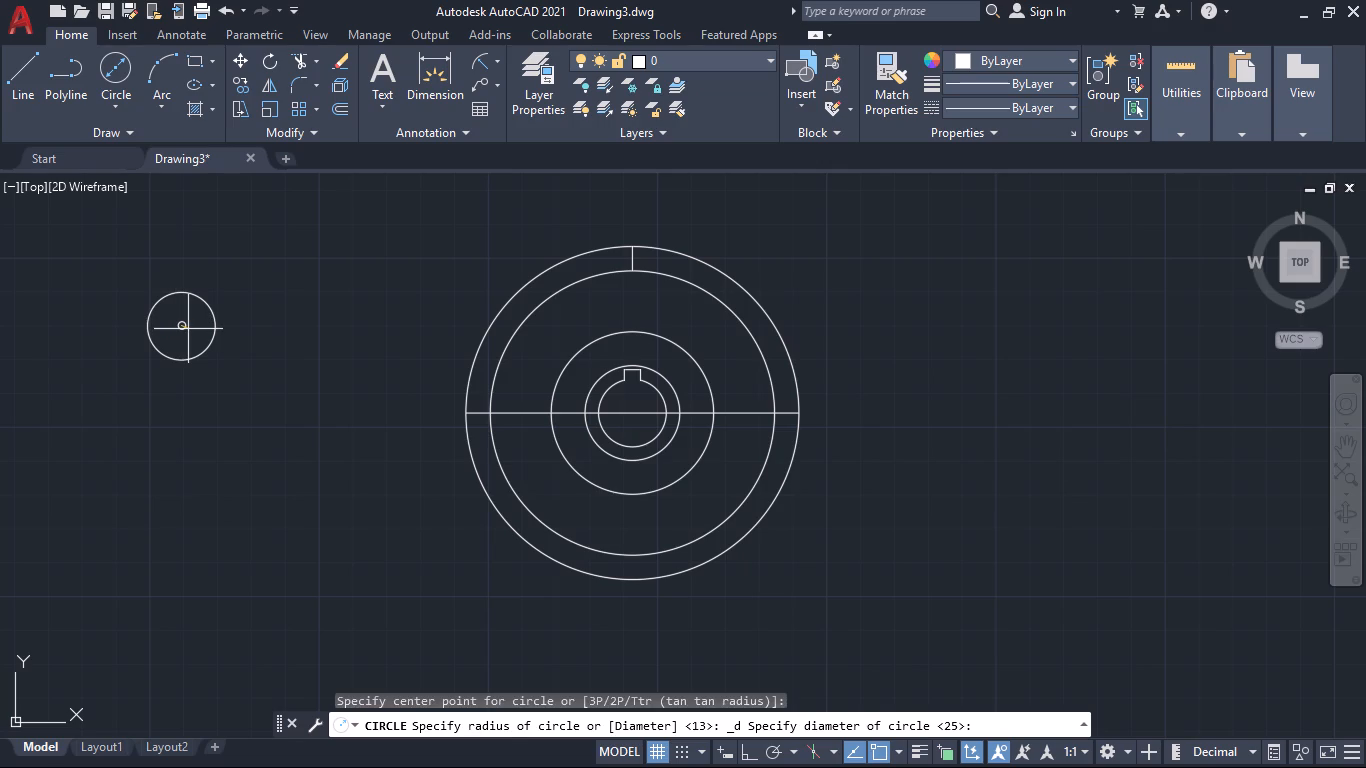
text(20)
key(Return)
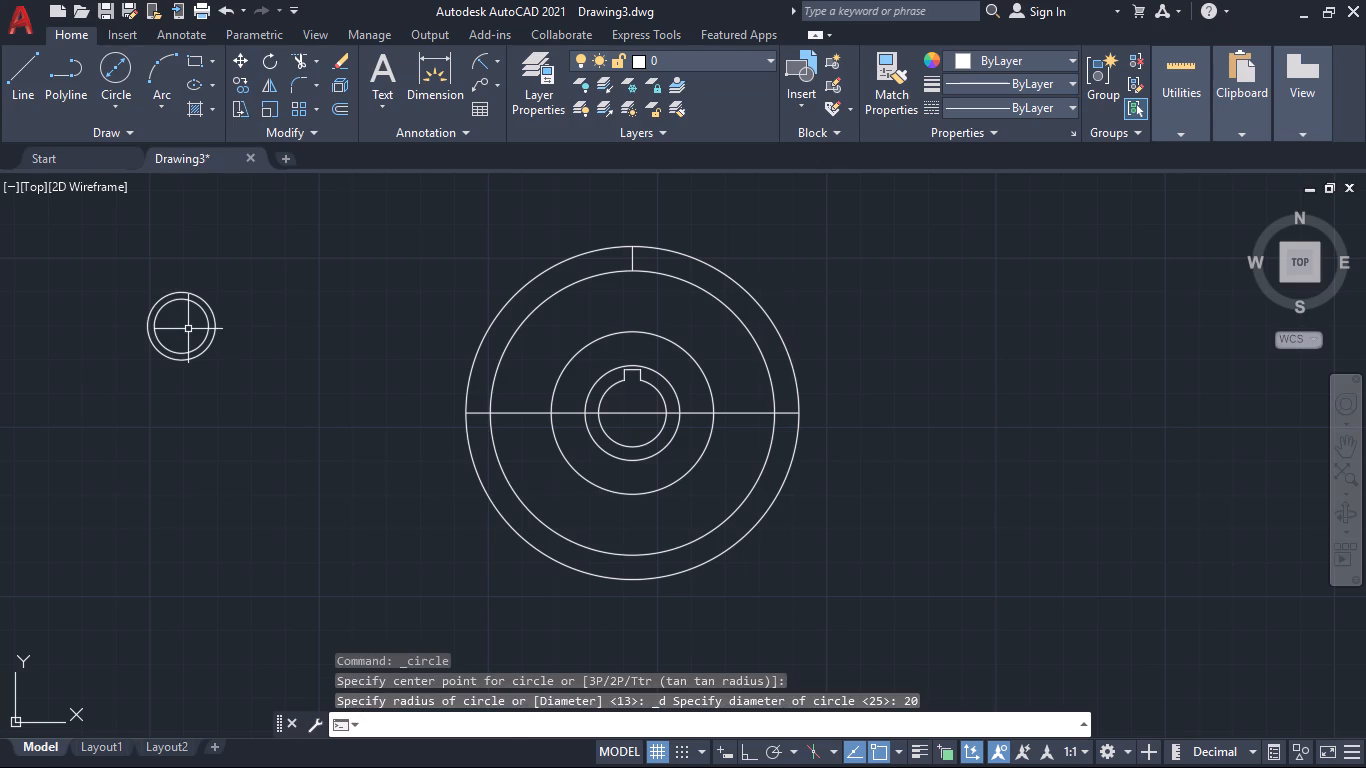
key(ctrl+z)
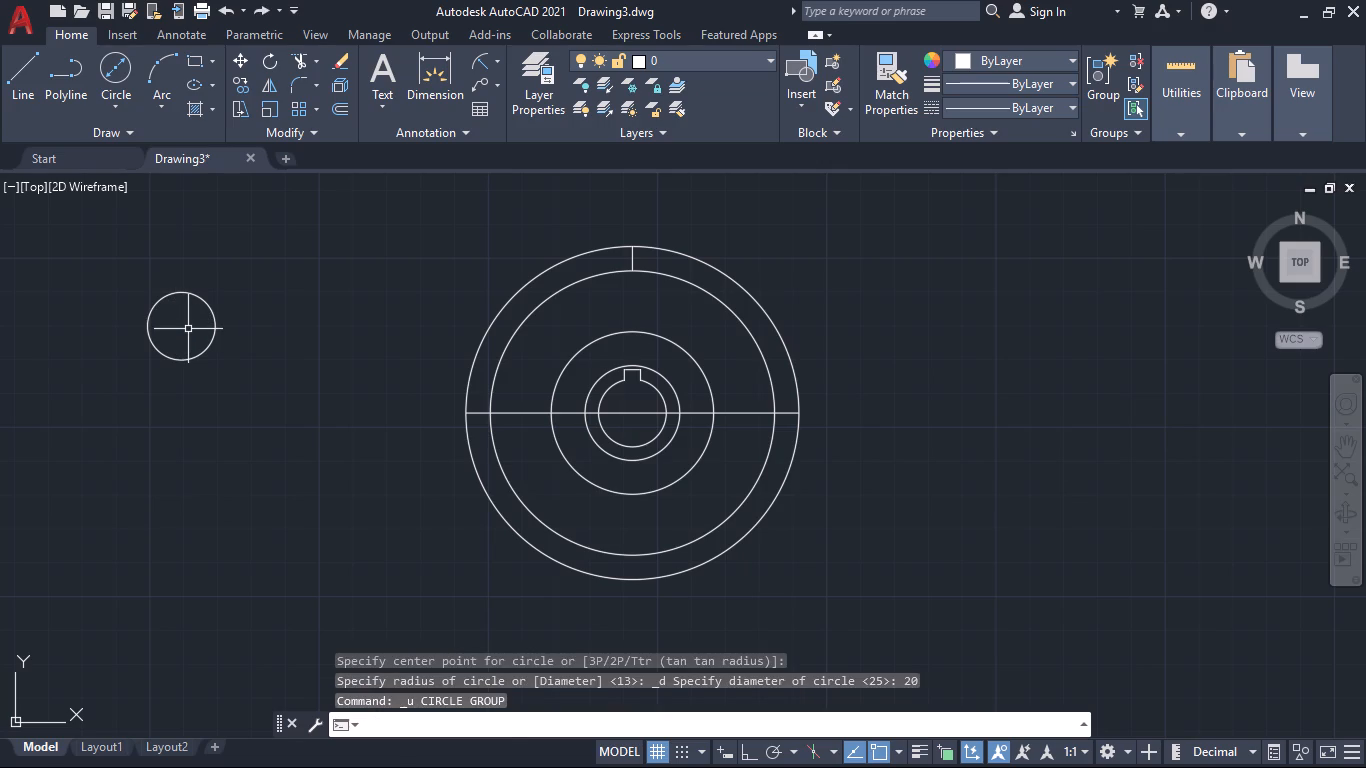
Draw a 23 mm diameter circle concentric with the separate 25 mm circle.
click(111, 80)
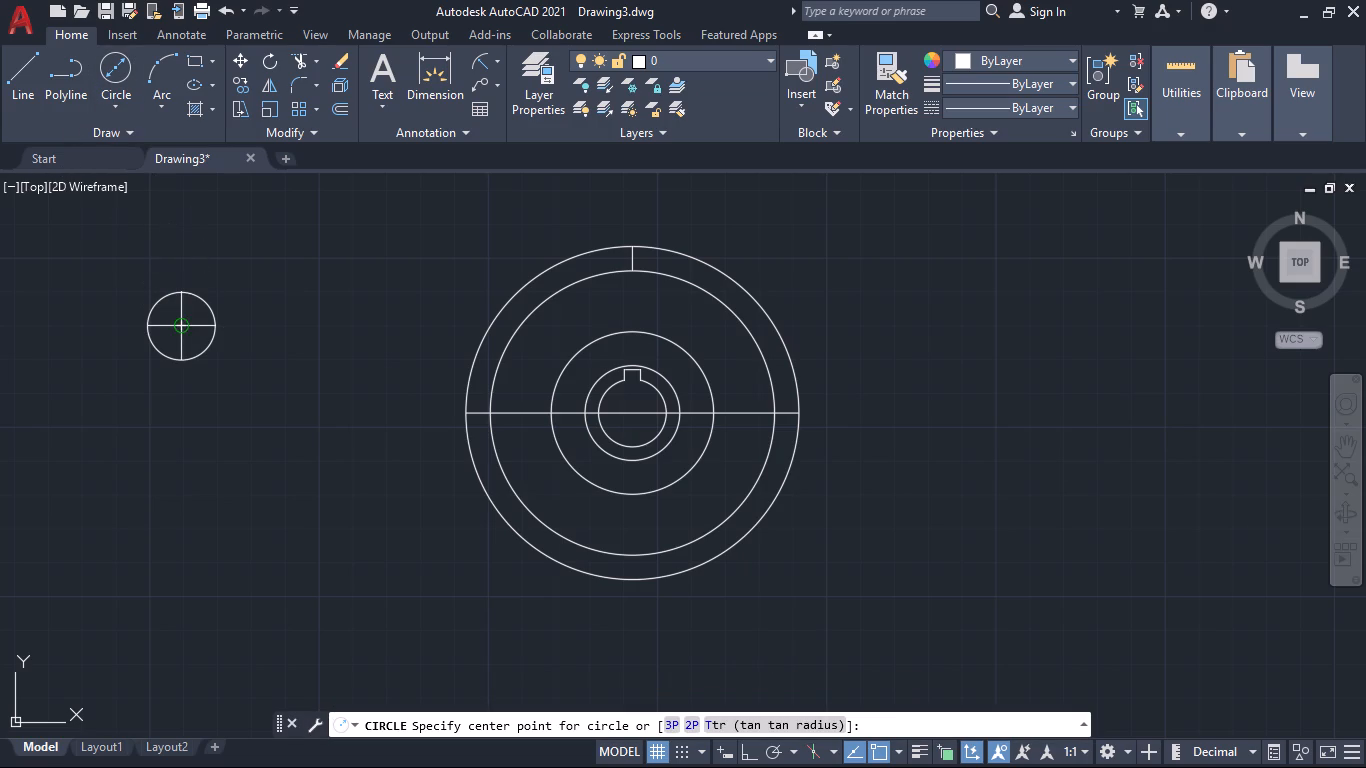
click(180, 327)
text(23)
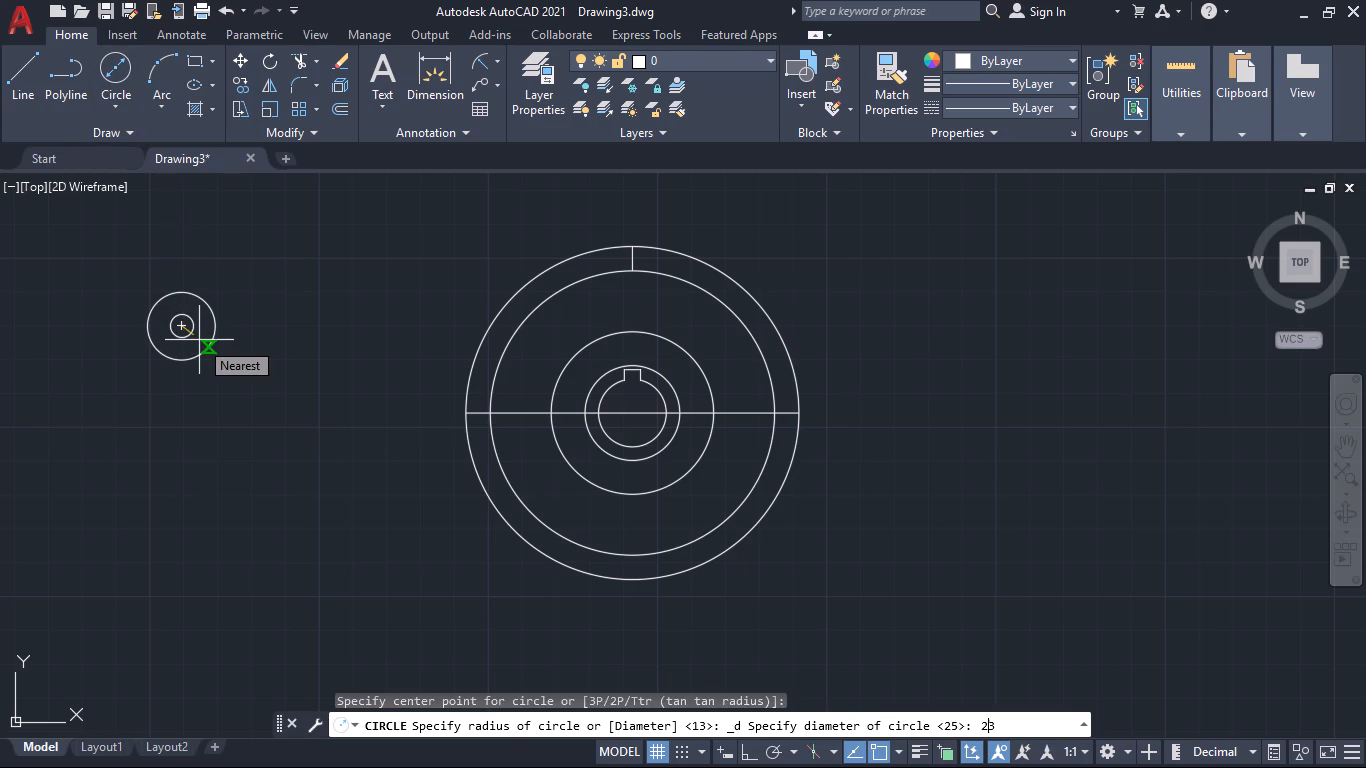
key(Return)
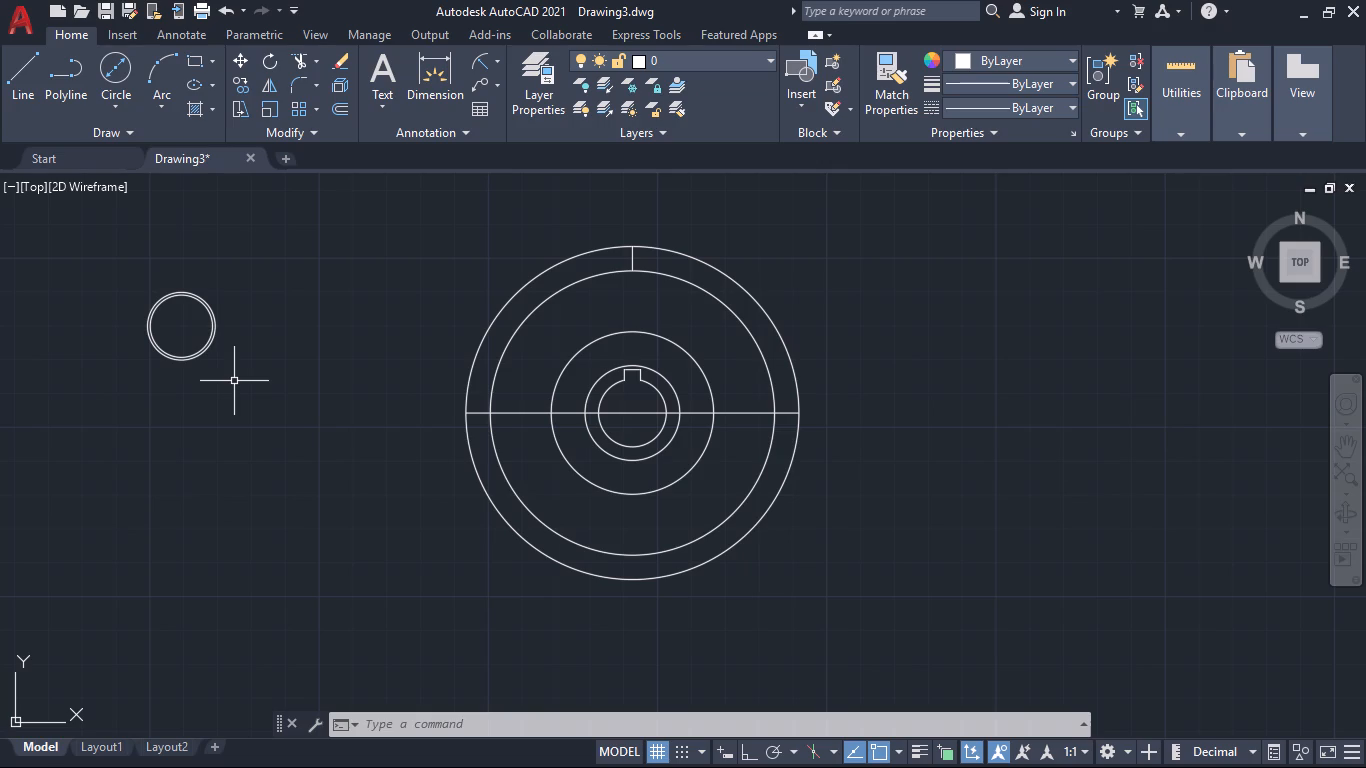
Move the 25 mm and 23 mm circles by their centre to 6 mm directly above the top quadrant of the wheel's 60 mm circle.
click(239, 383)
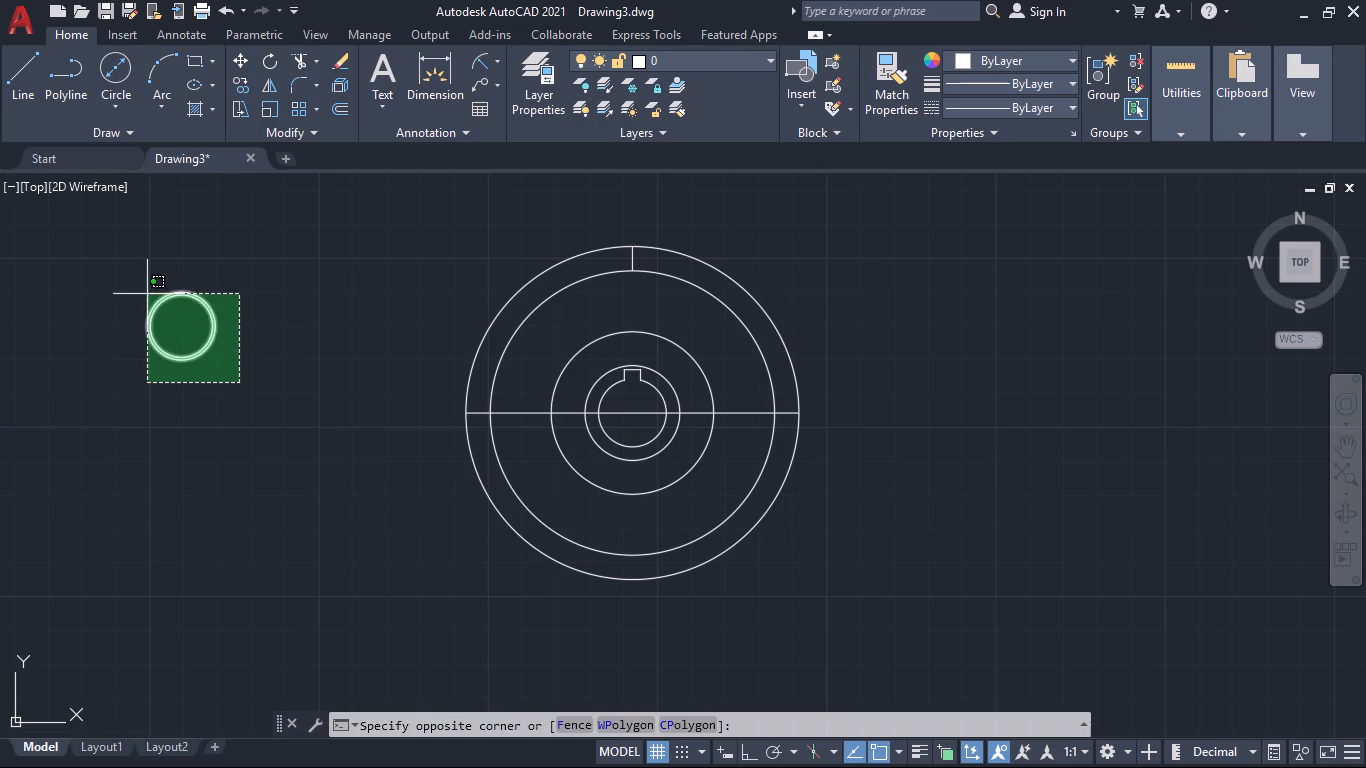
click(146, 293)
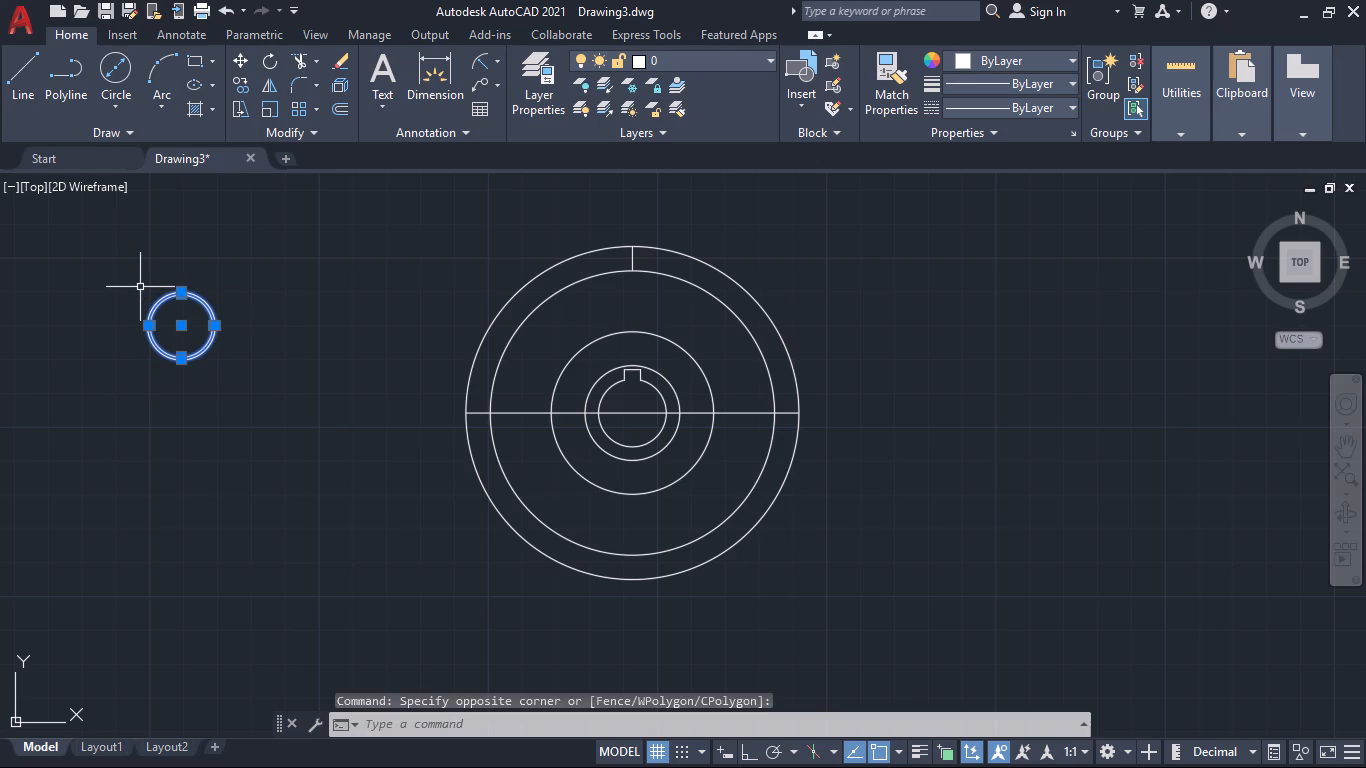
key(m)
key(Return)
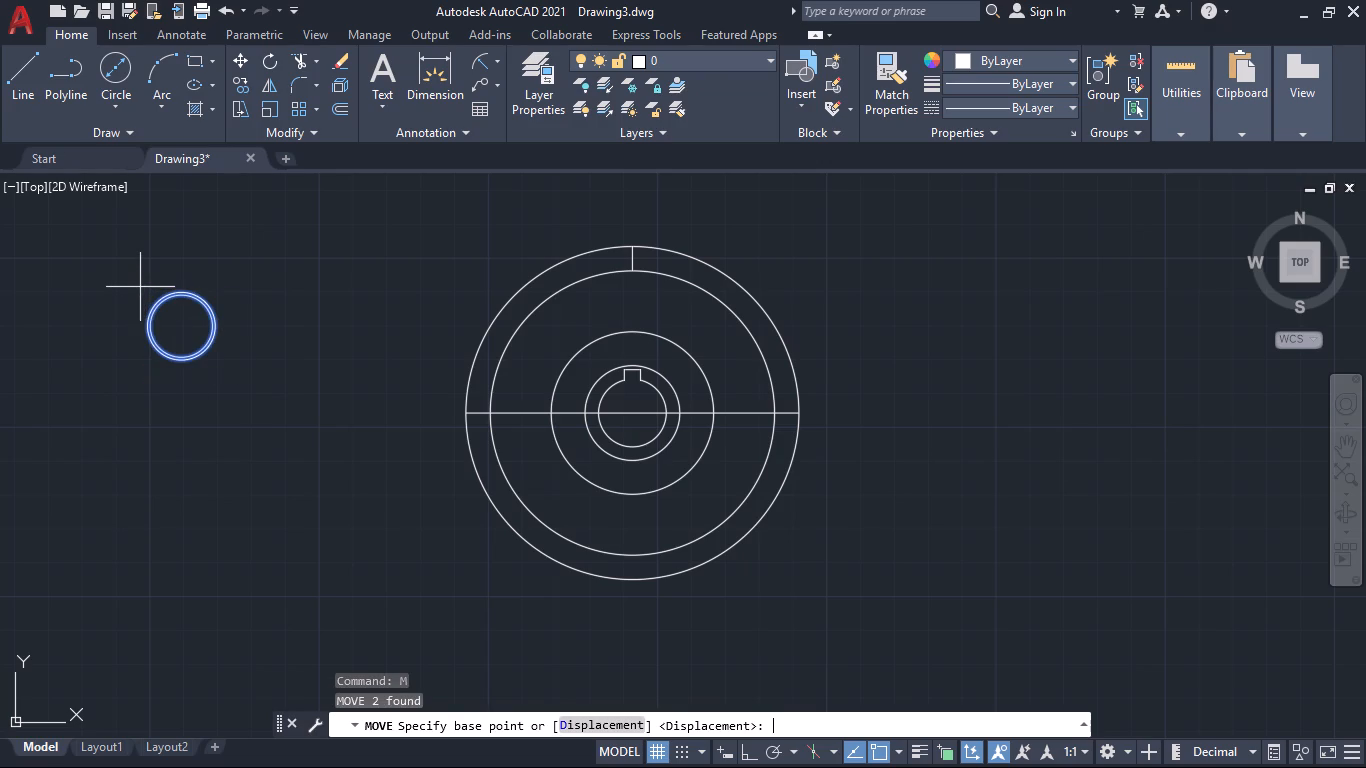
click(182, 324)
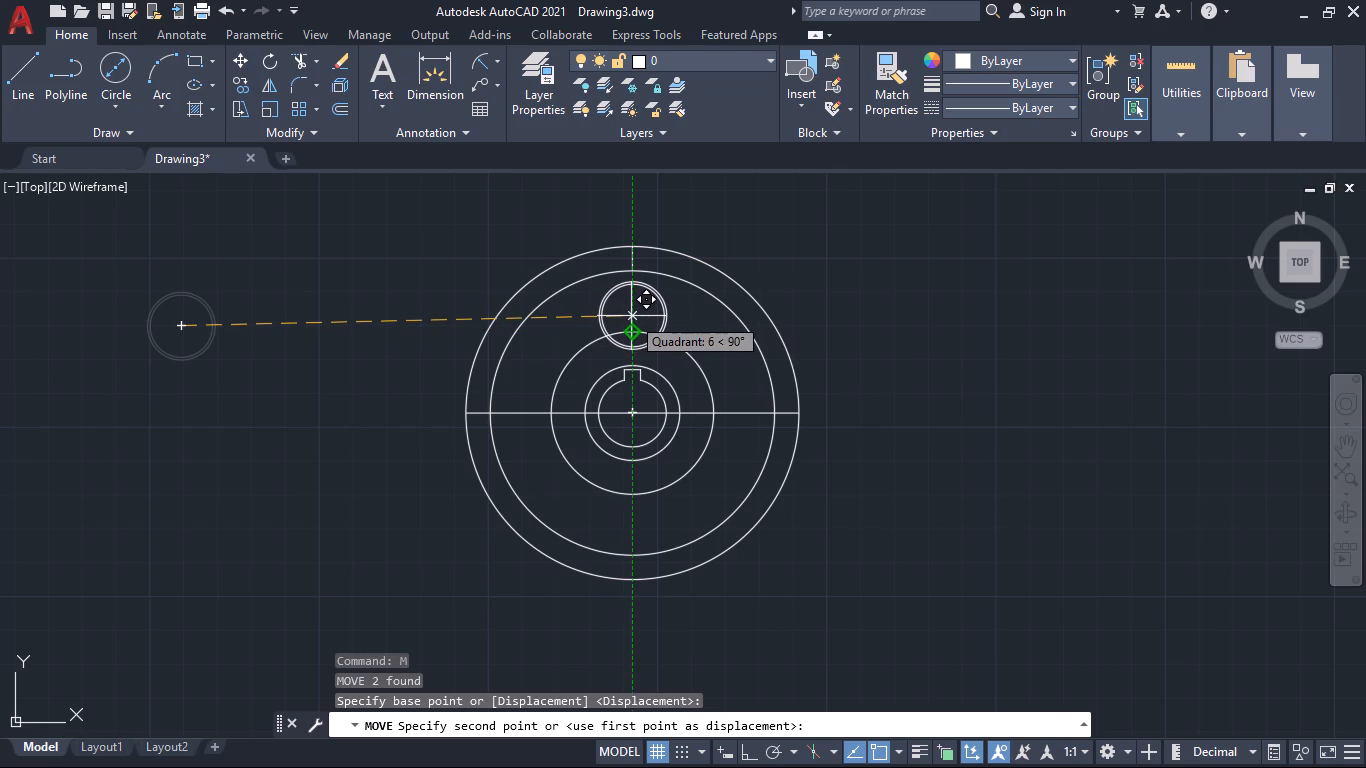
click(631, 316)
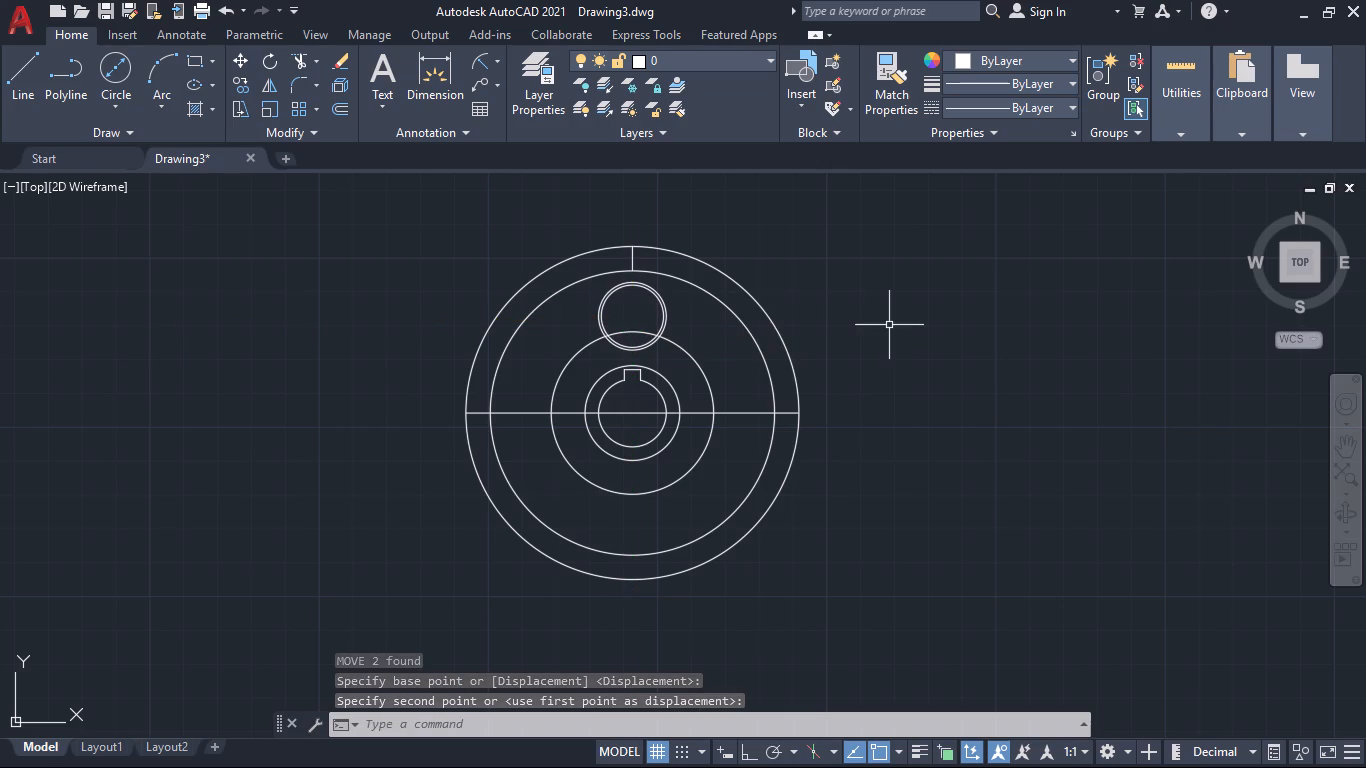
key(Escape)
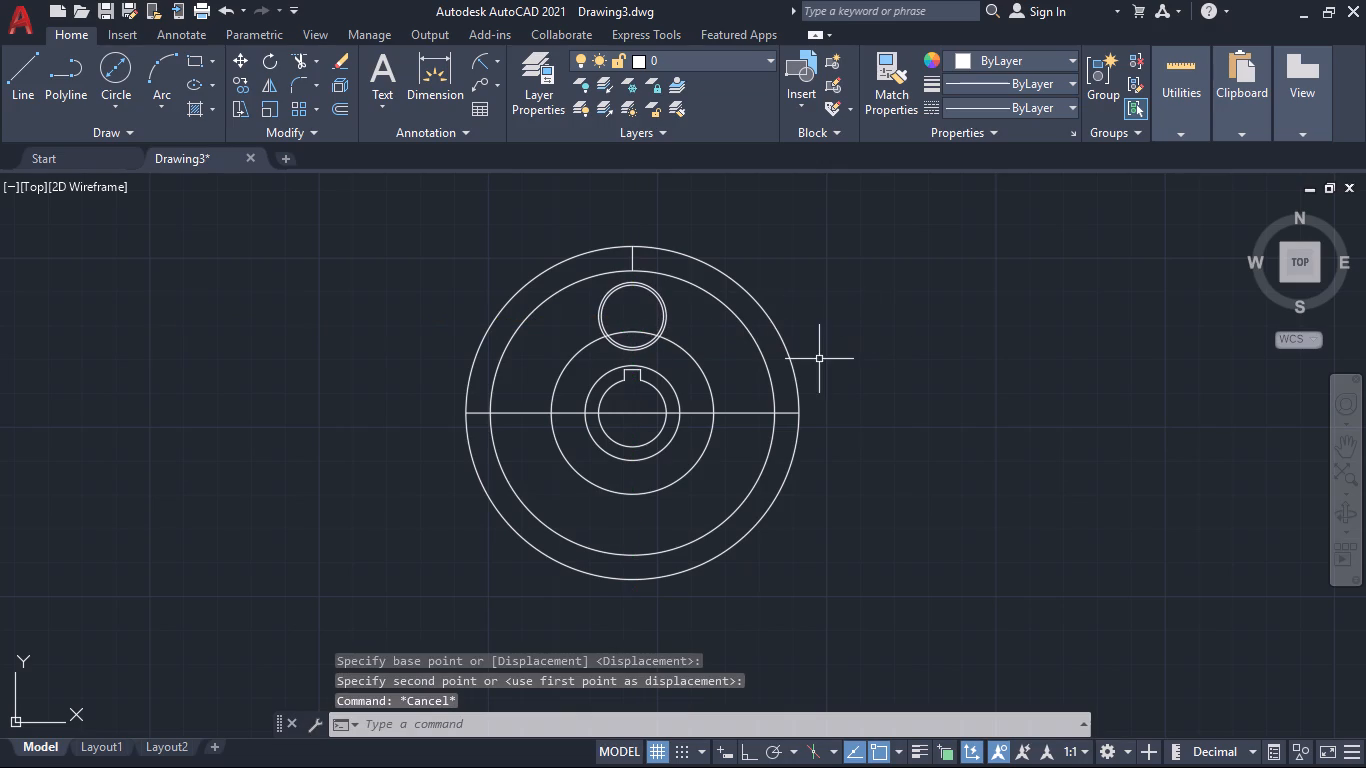
Erase the 60 mm diameter circle around the hub.
click(713, 393)
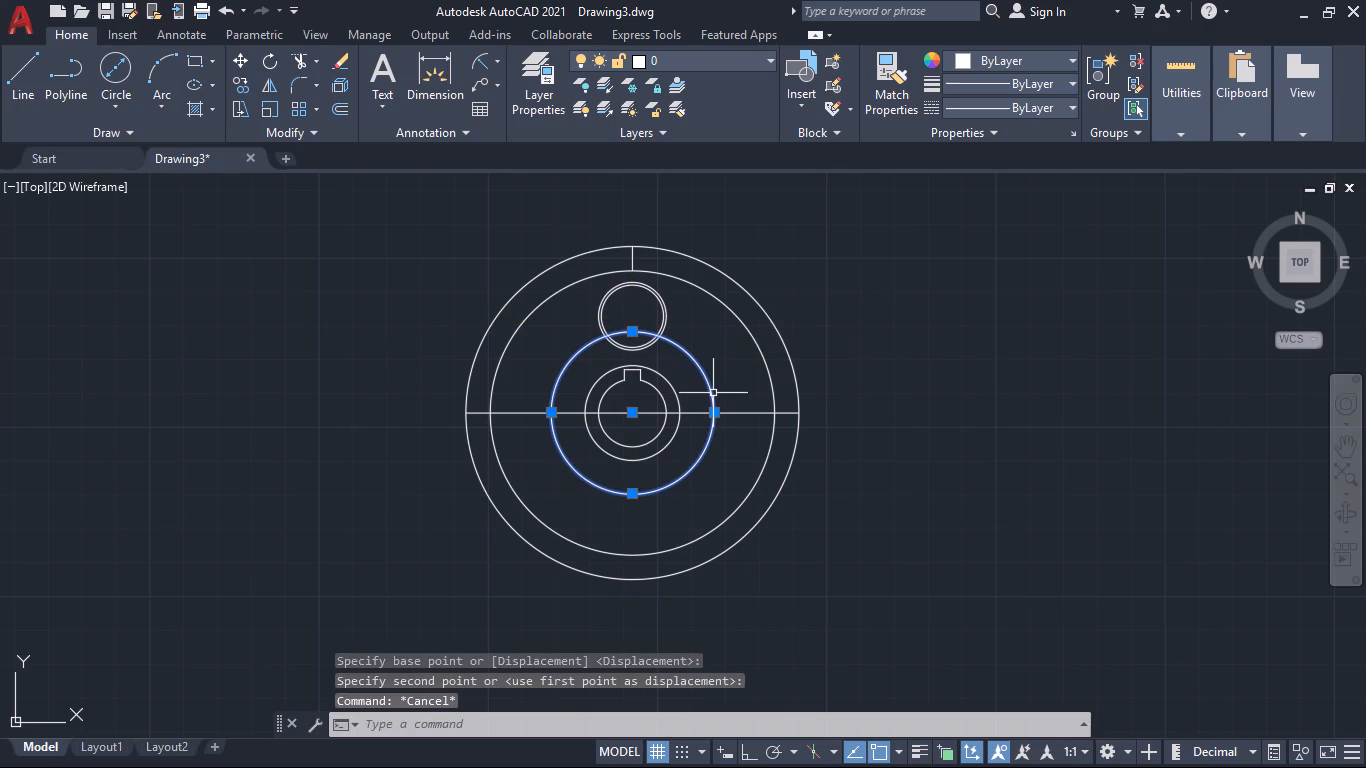
key(Delete)
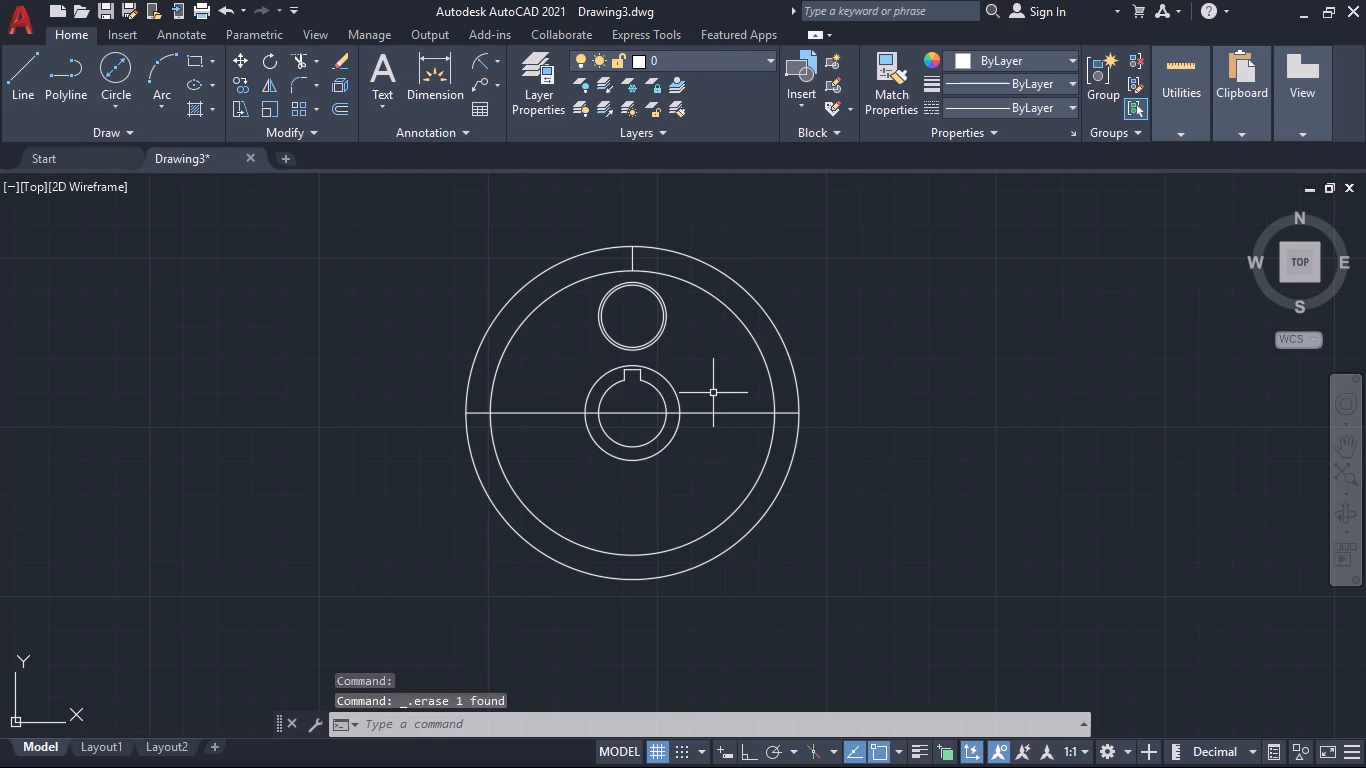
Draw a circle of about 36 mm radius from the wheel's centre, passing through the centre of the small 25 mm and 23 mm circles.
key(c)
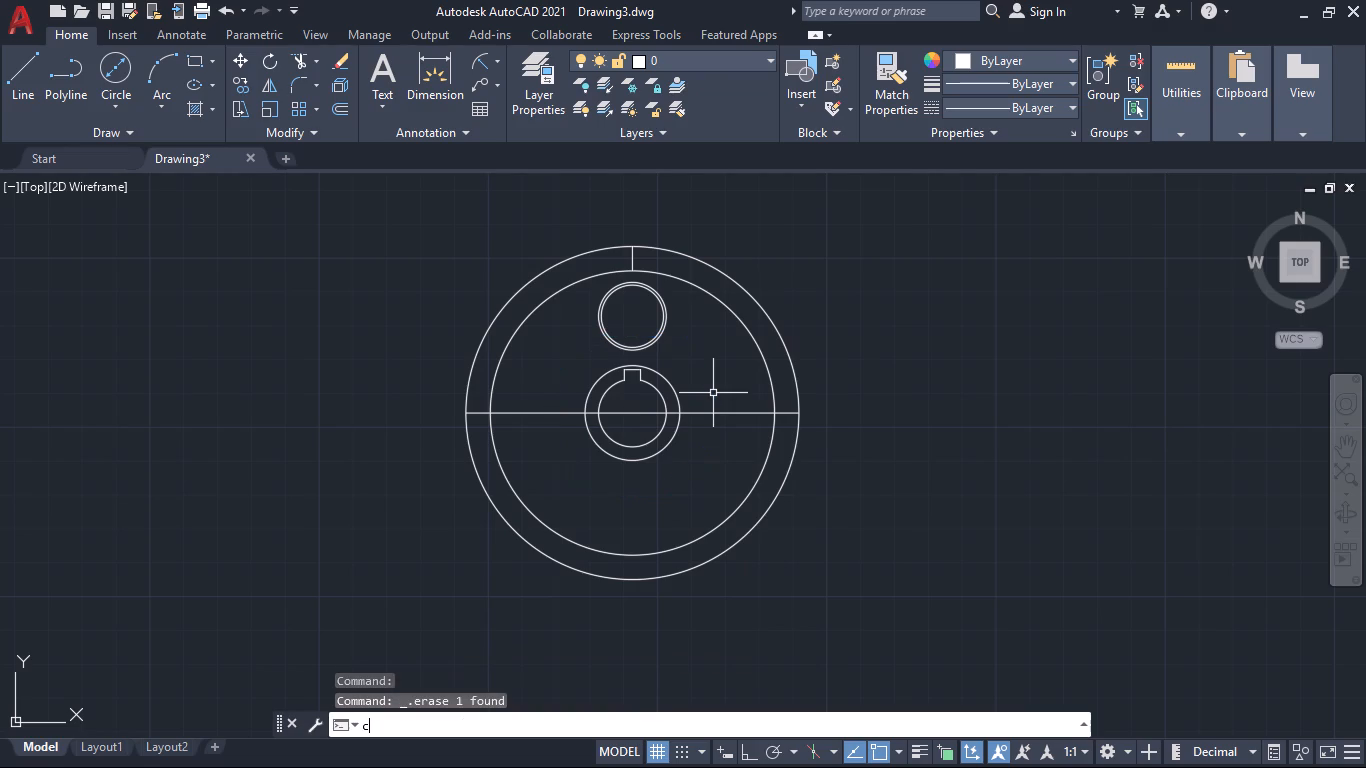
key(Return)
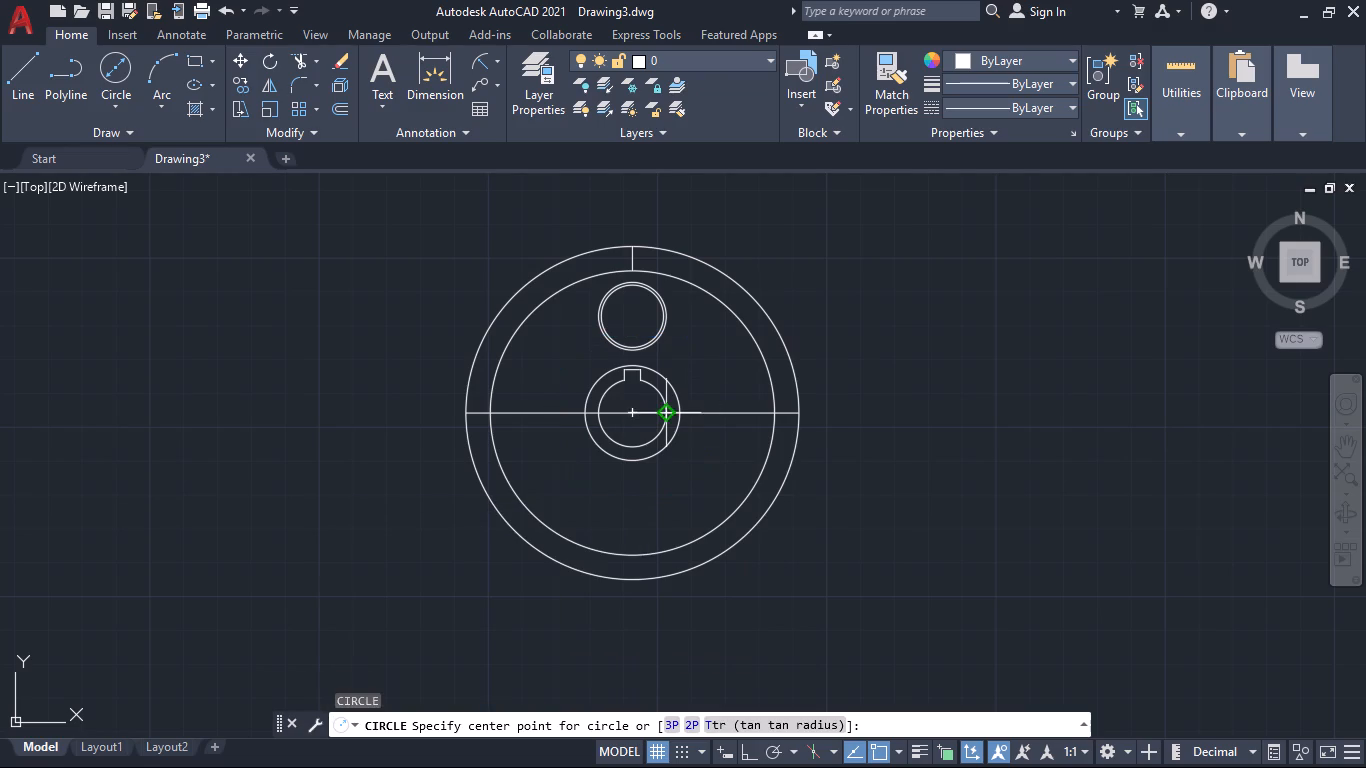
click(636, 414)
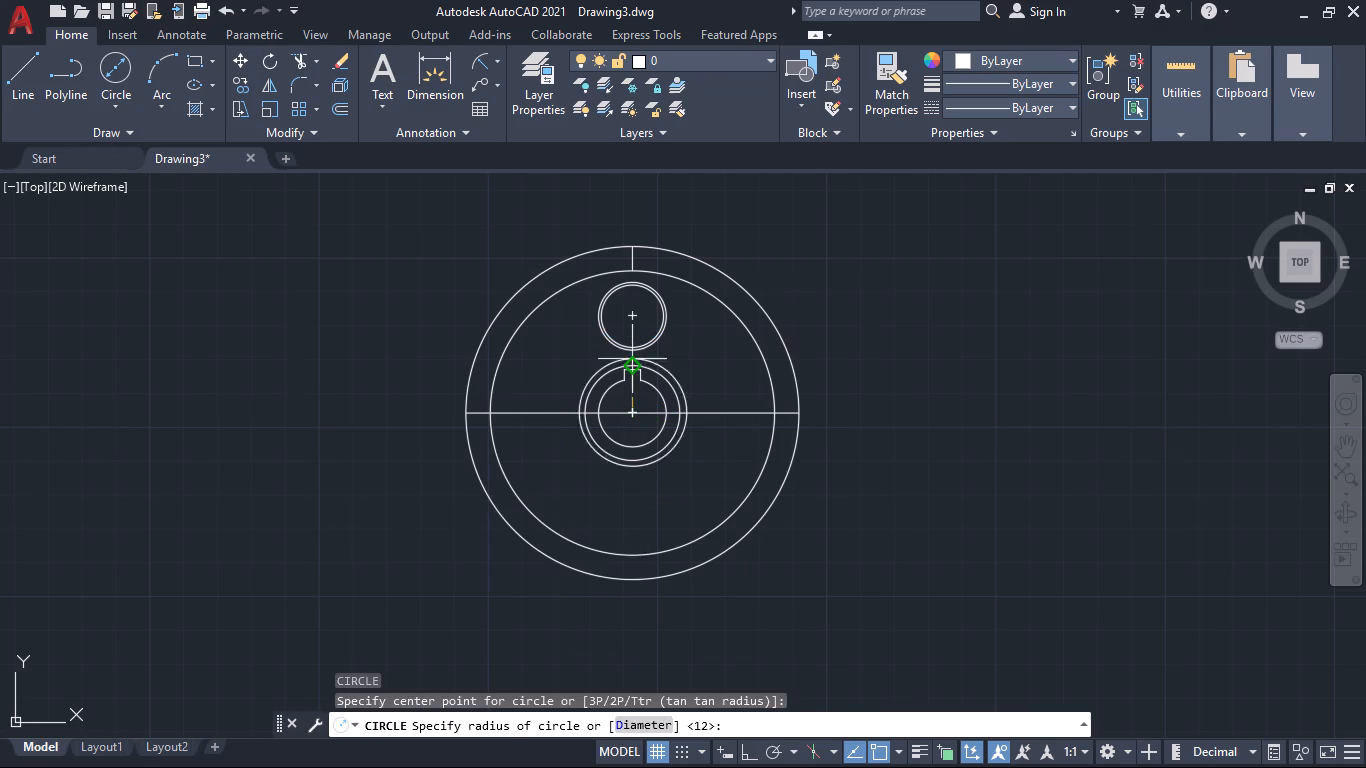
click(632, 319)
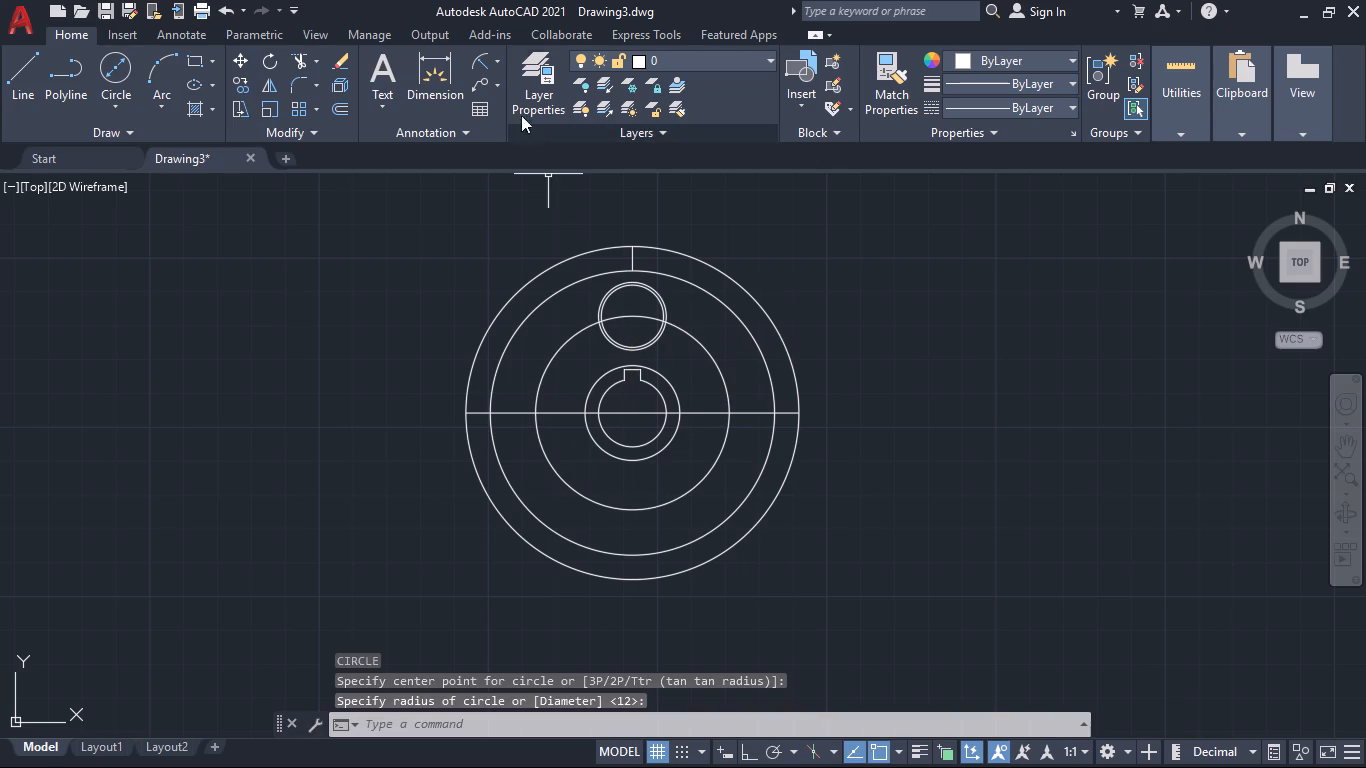
Check the radius of the circle passing through the small circles' centre, without placing a dimension.
click(483, 58)
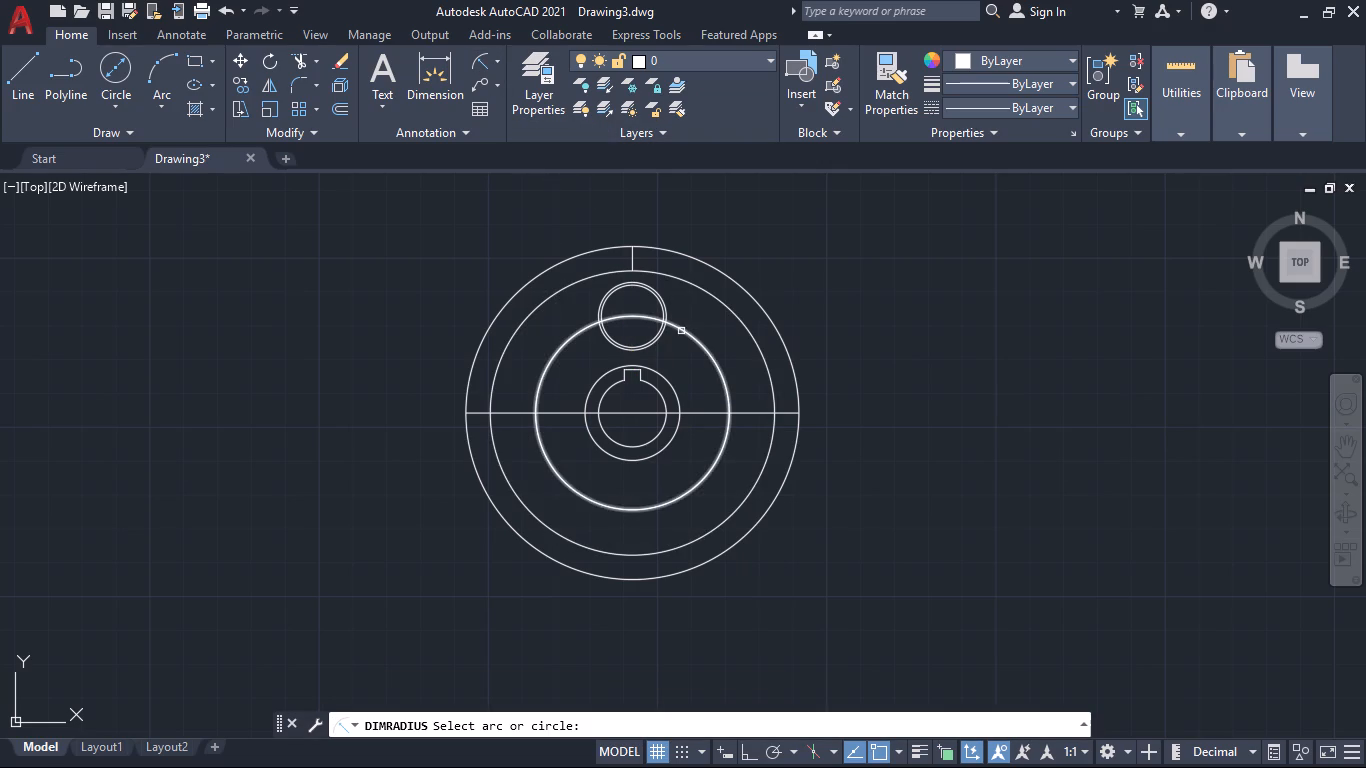
click(681, 331)
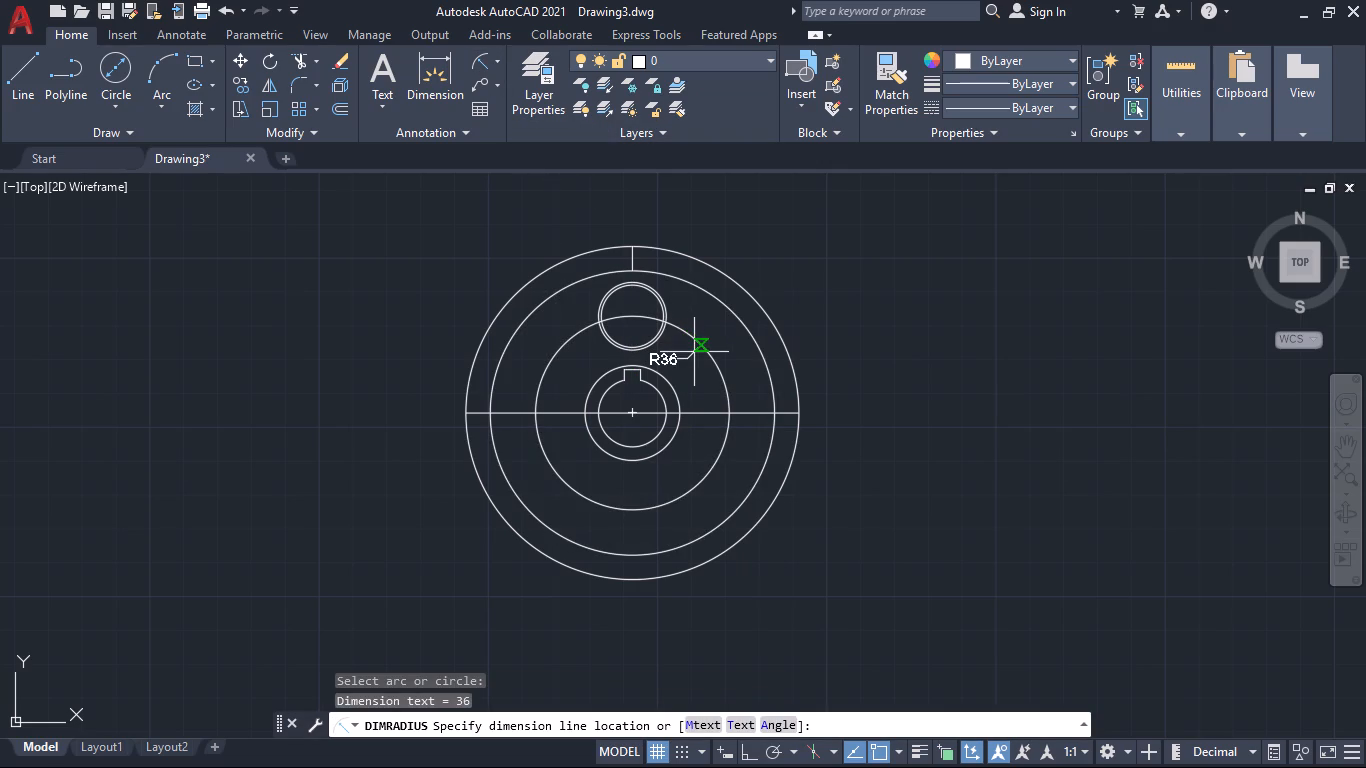
key(Escape)
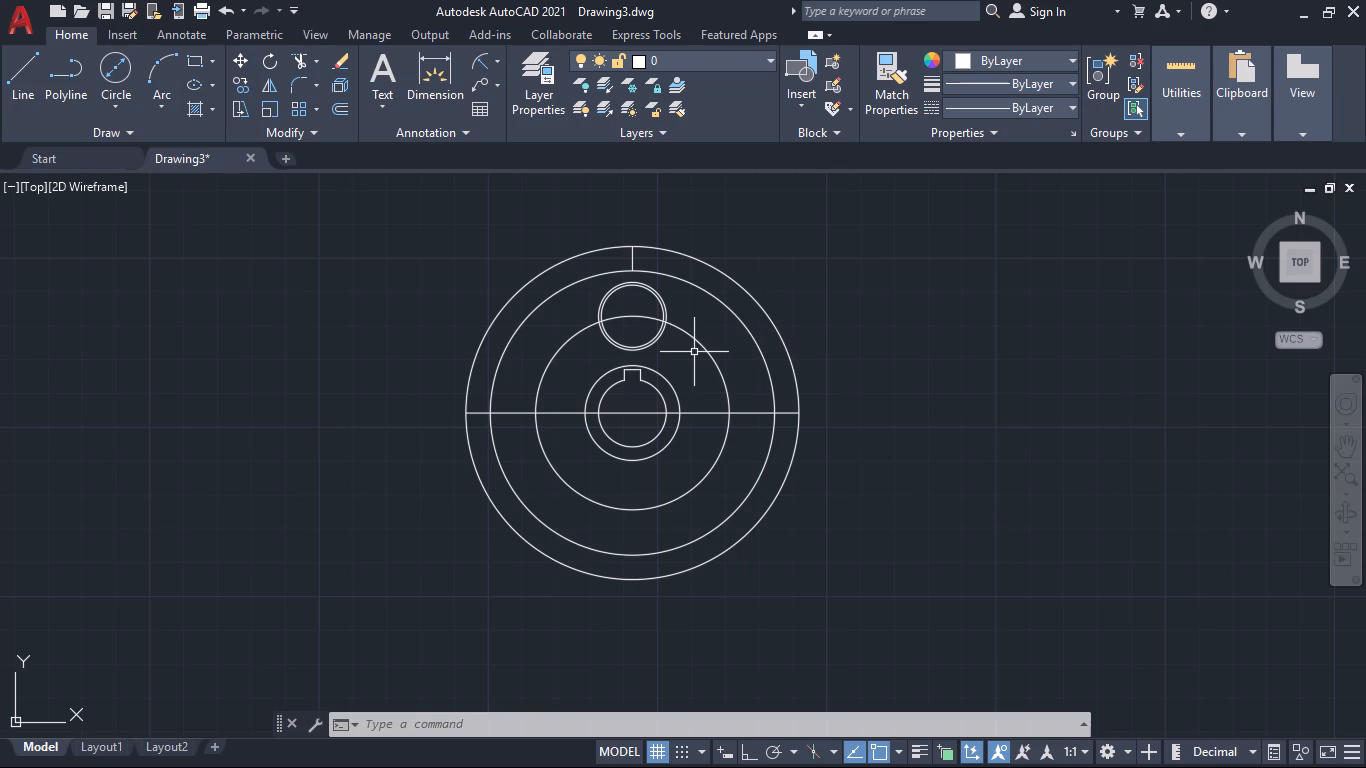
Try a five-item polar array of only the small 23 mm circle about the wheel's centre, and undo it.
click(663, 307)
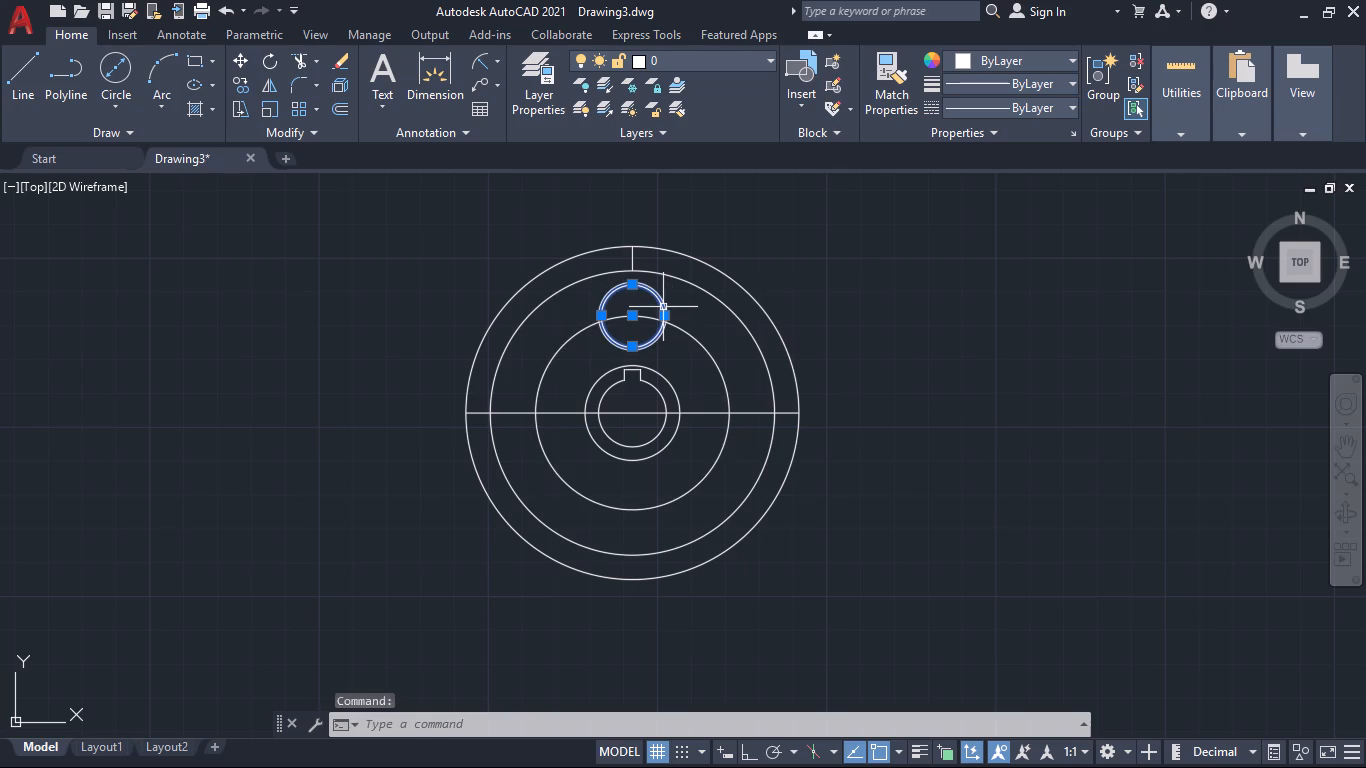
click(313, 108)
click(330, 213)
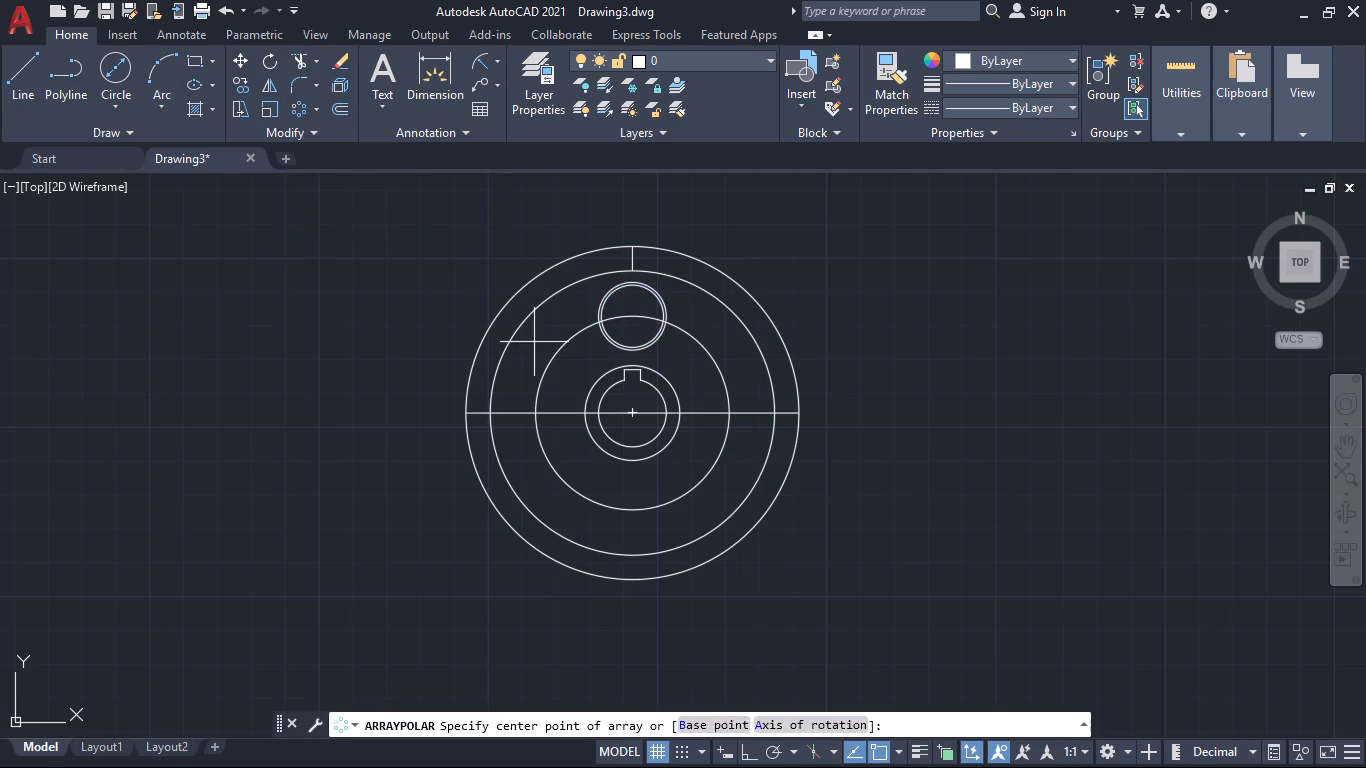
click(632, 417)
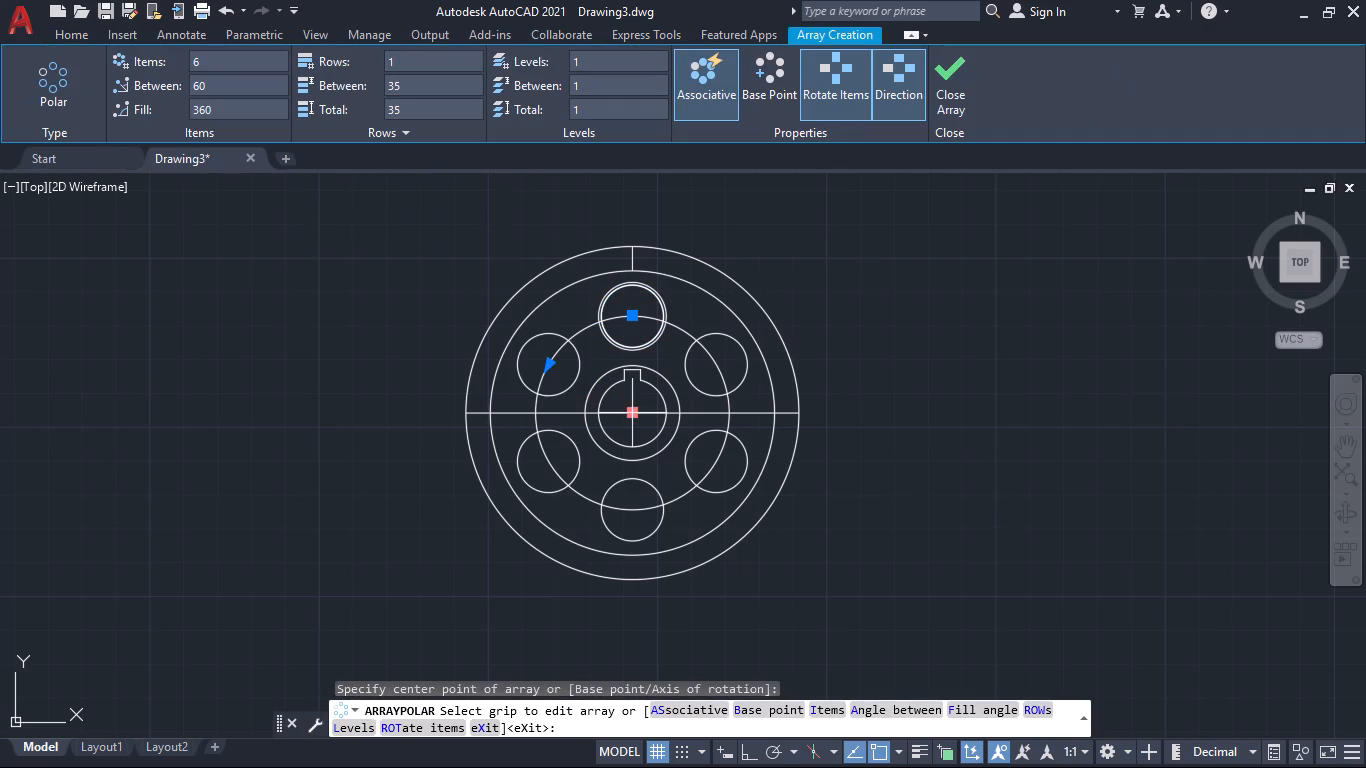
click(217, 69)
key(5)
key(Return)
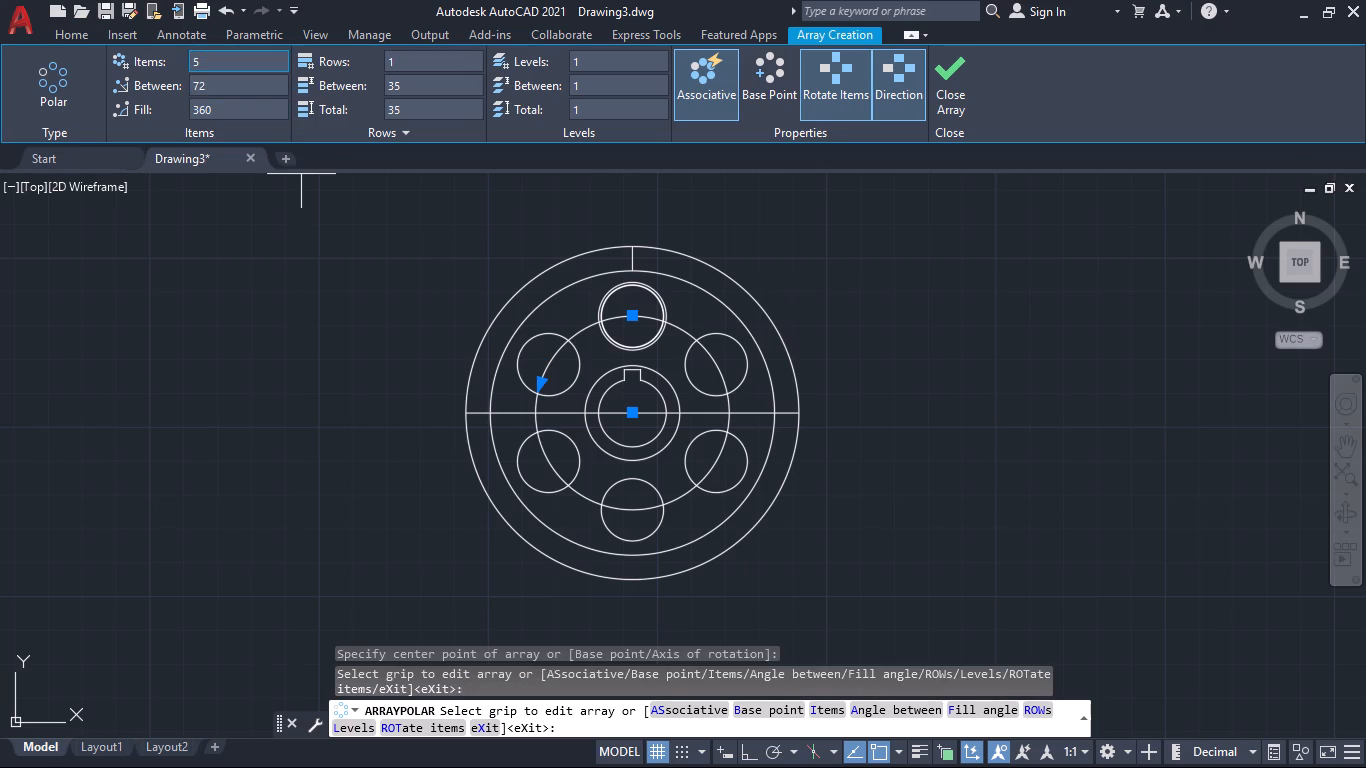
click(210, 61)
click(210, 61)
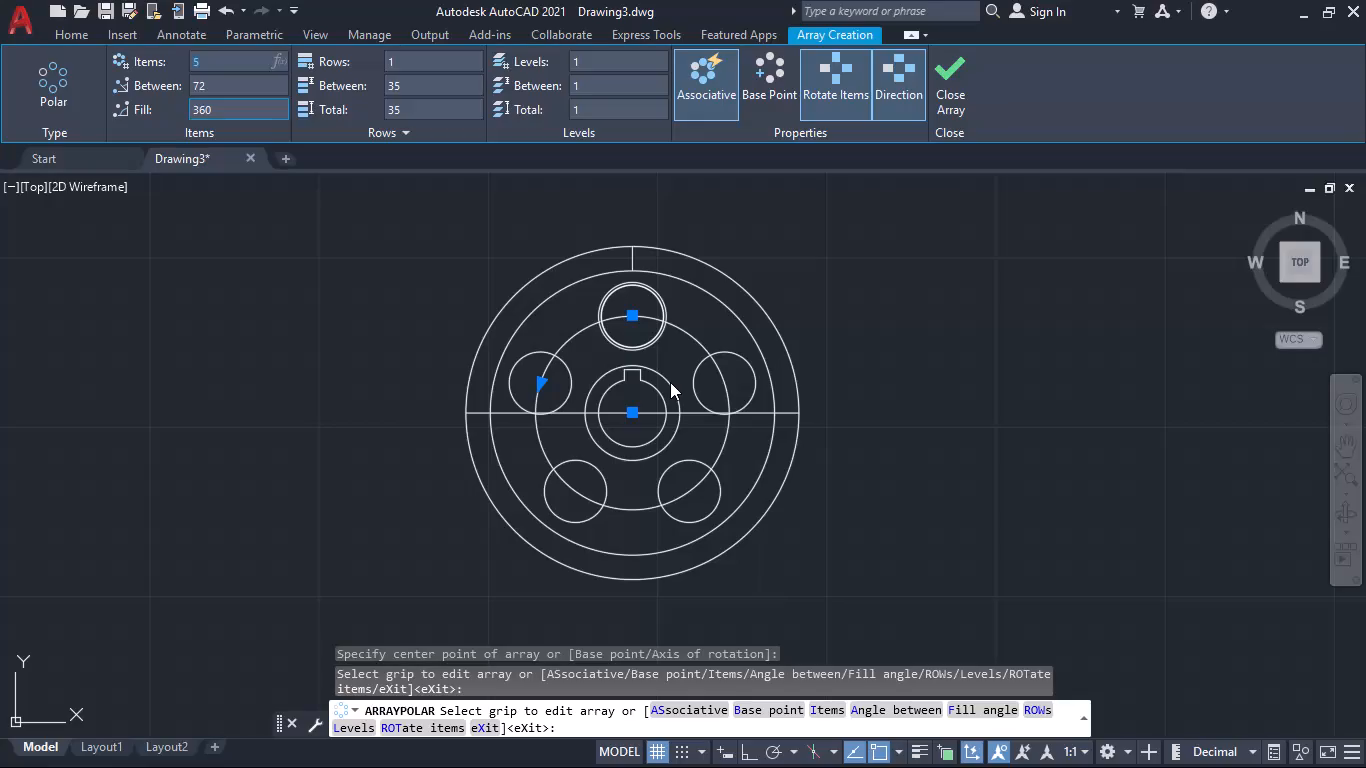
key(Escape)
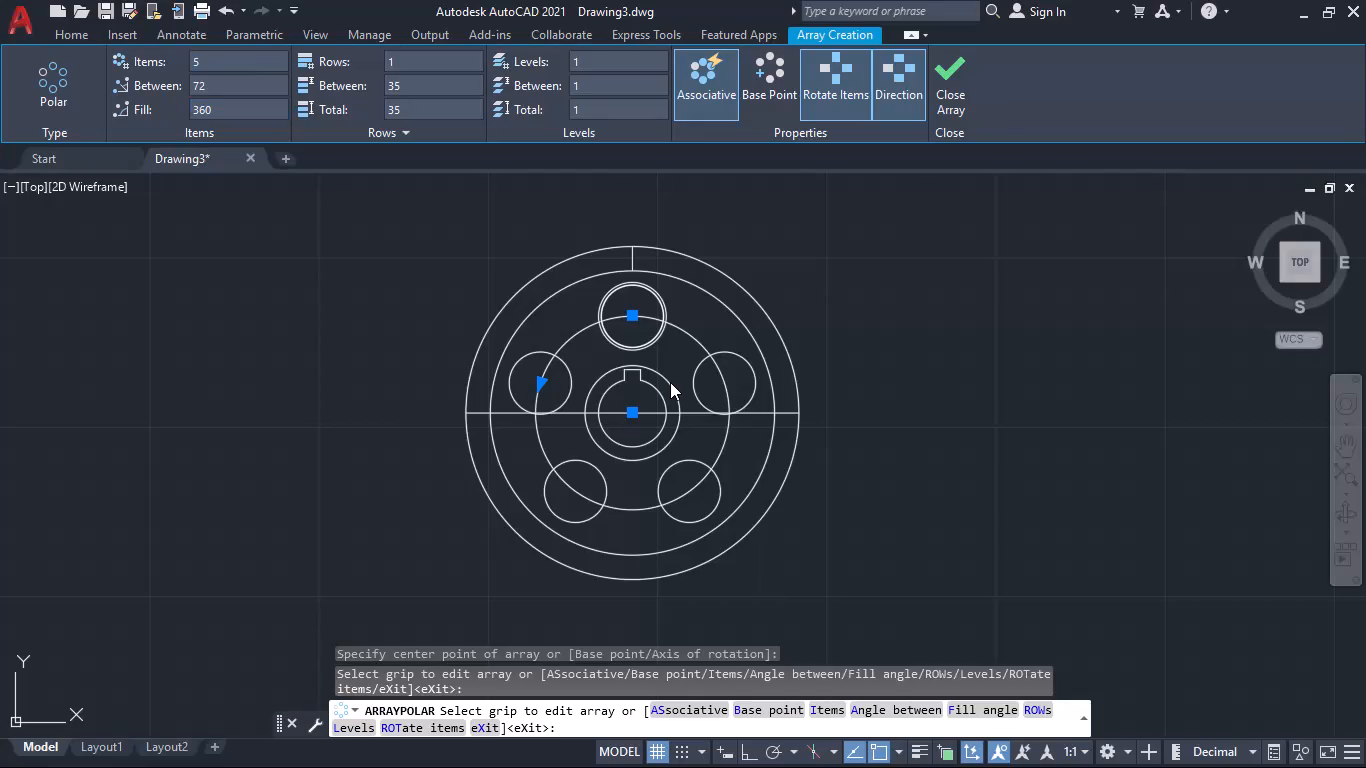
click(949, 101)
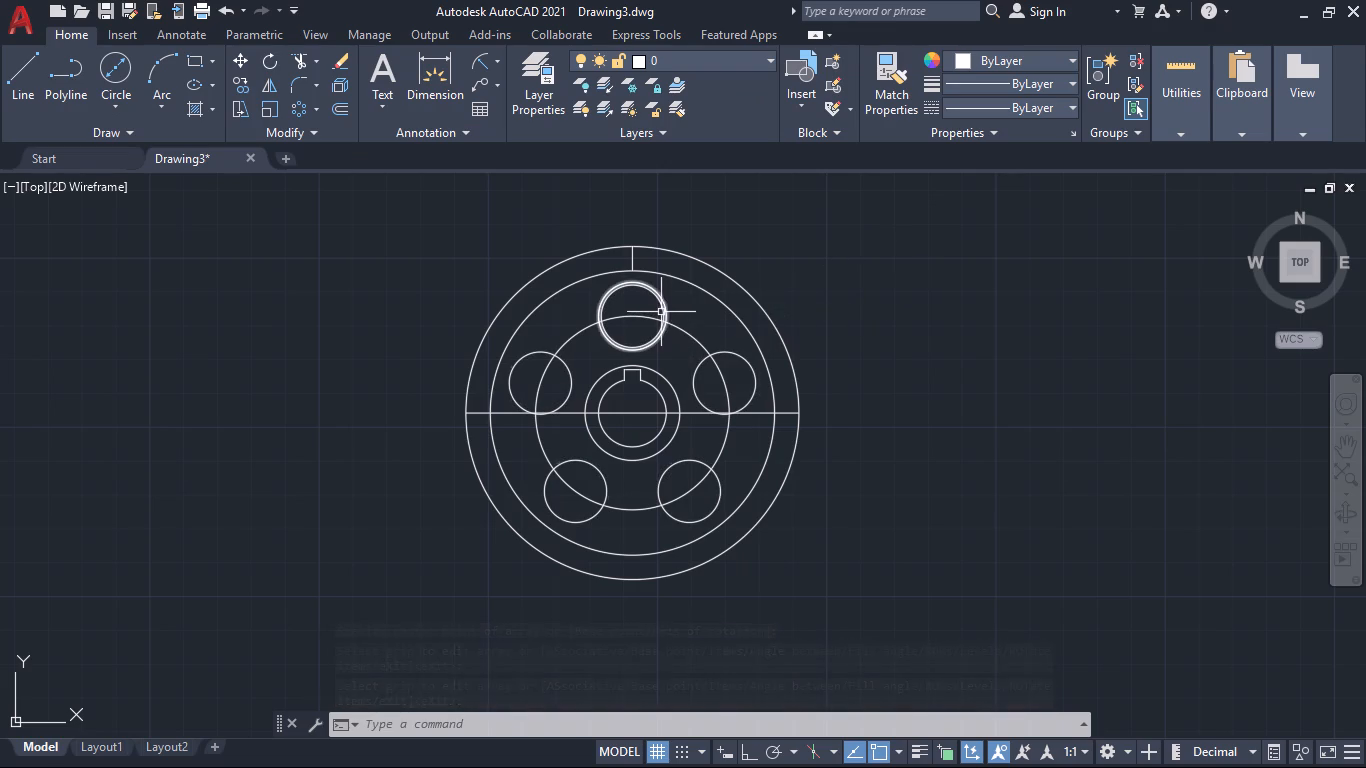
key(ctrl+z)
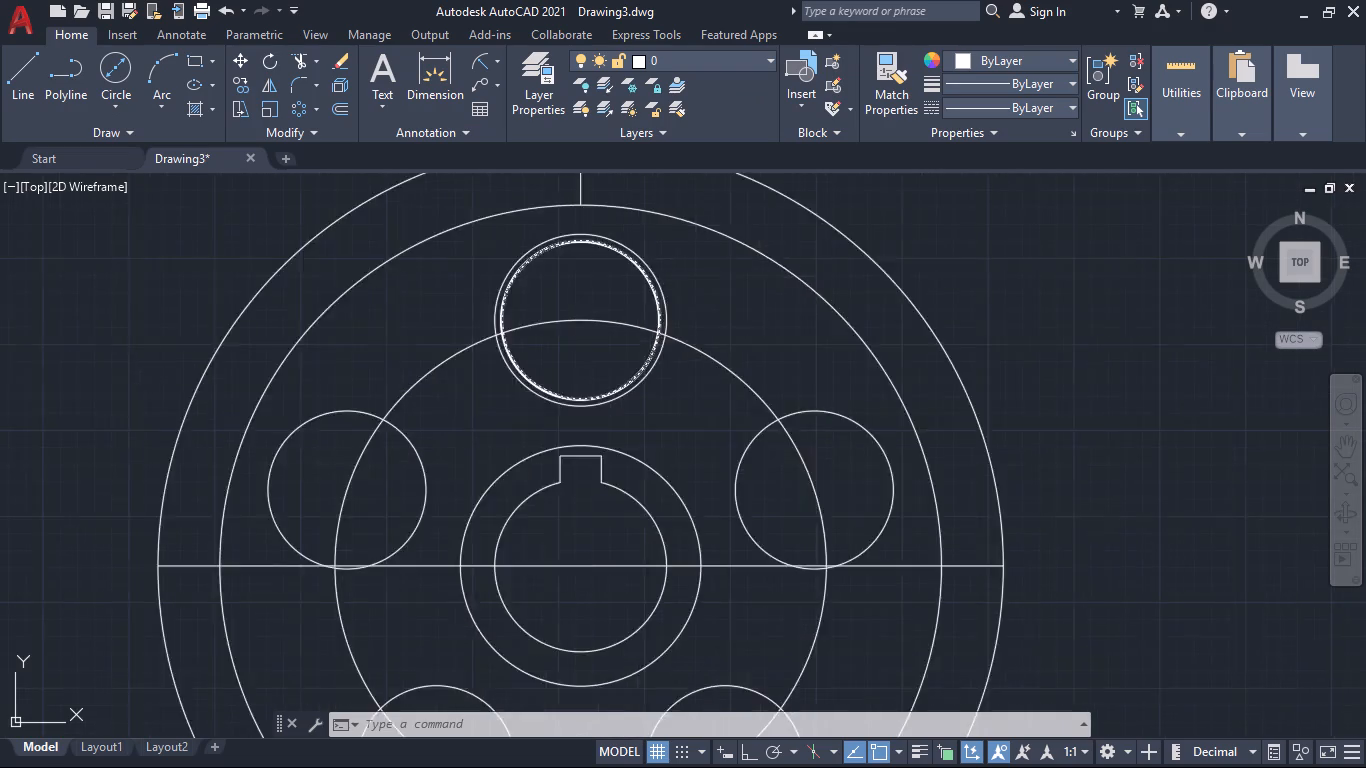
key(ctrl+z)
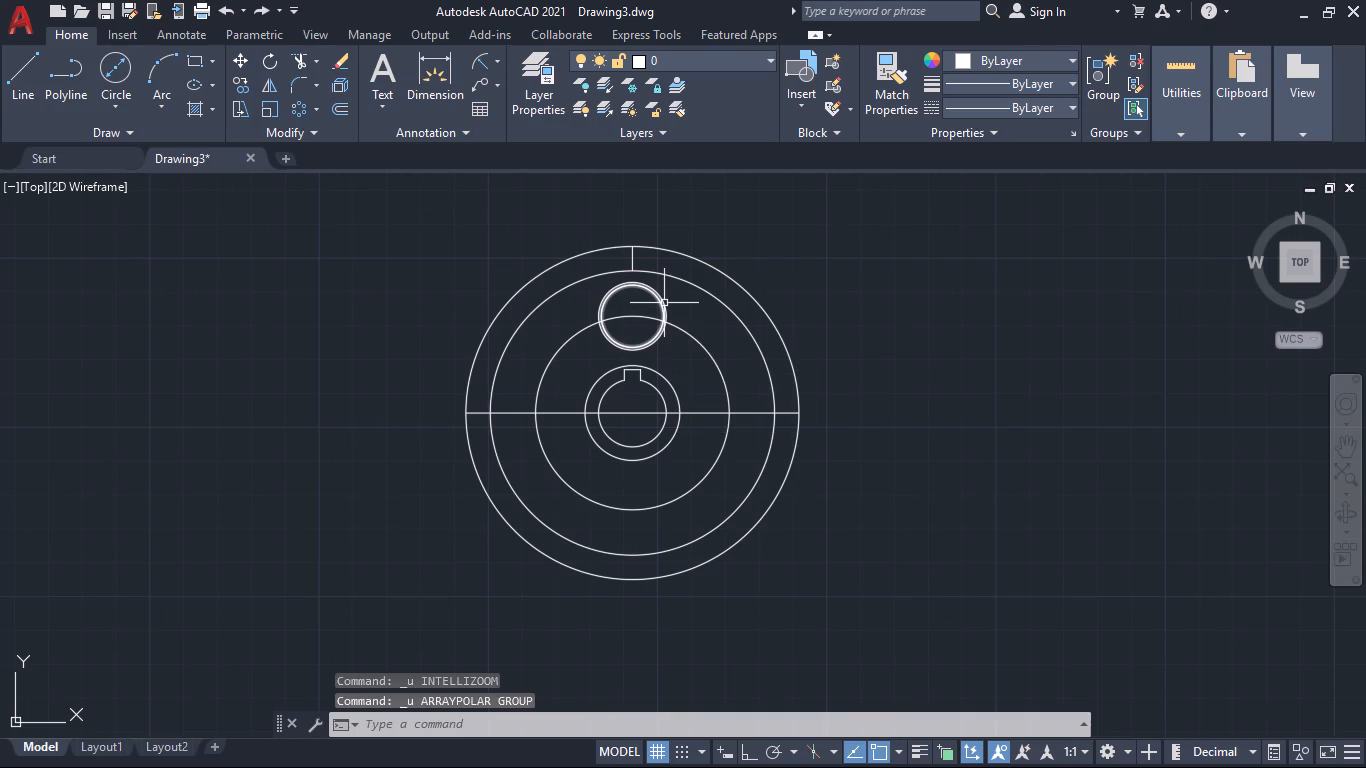
Create a polar array of both the 25 mm and 23 mm circles about the wheel's centre, with 5 items over 360 degrees.
click(664, 303)
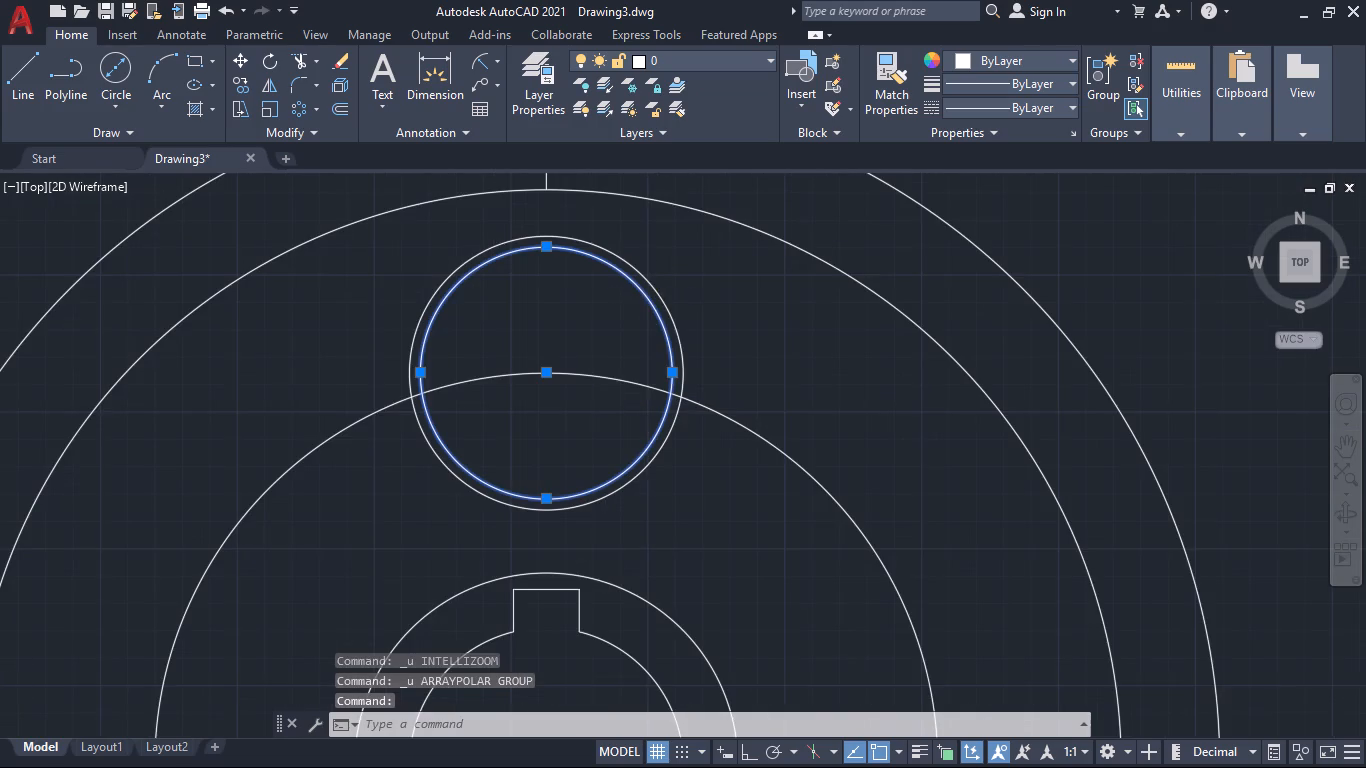
click(661, 296)
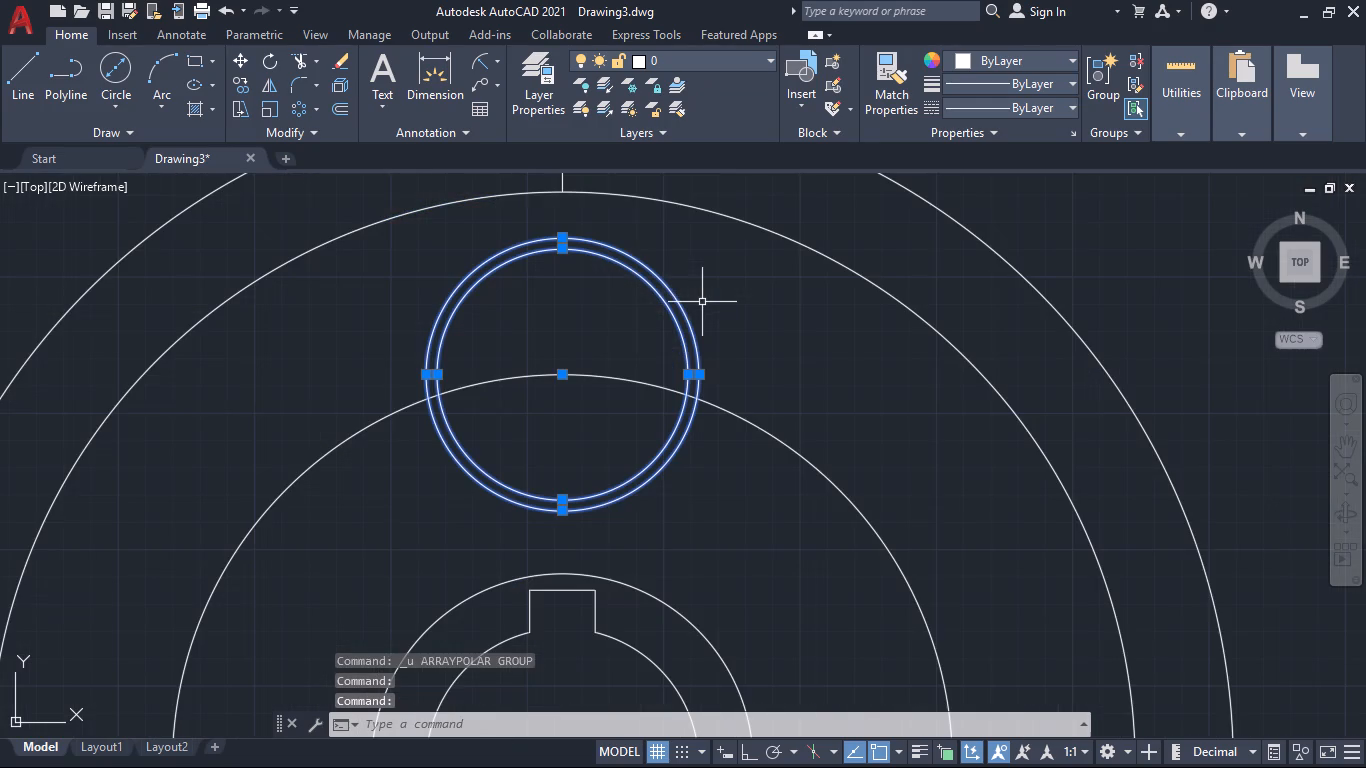
click(304, 109)
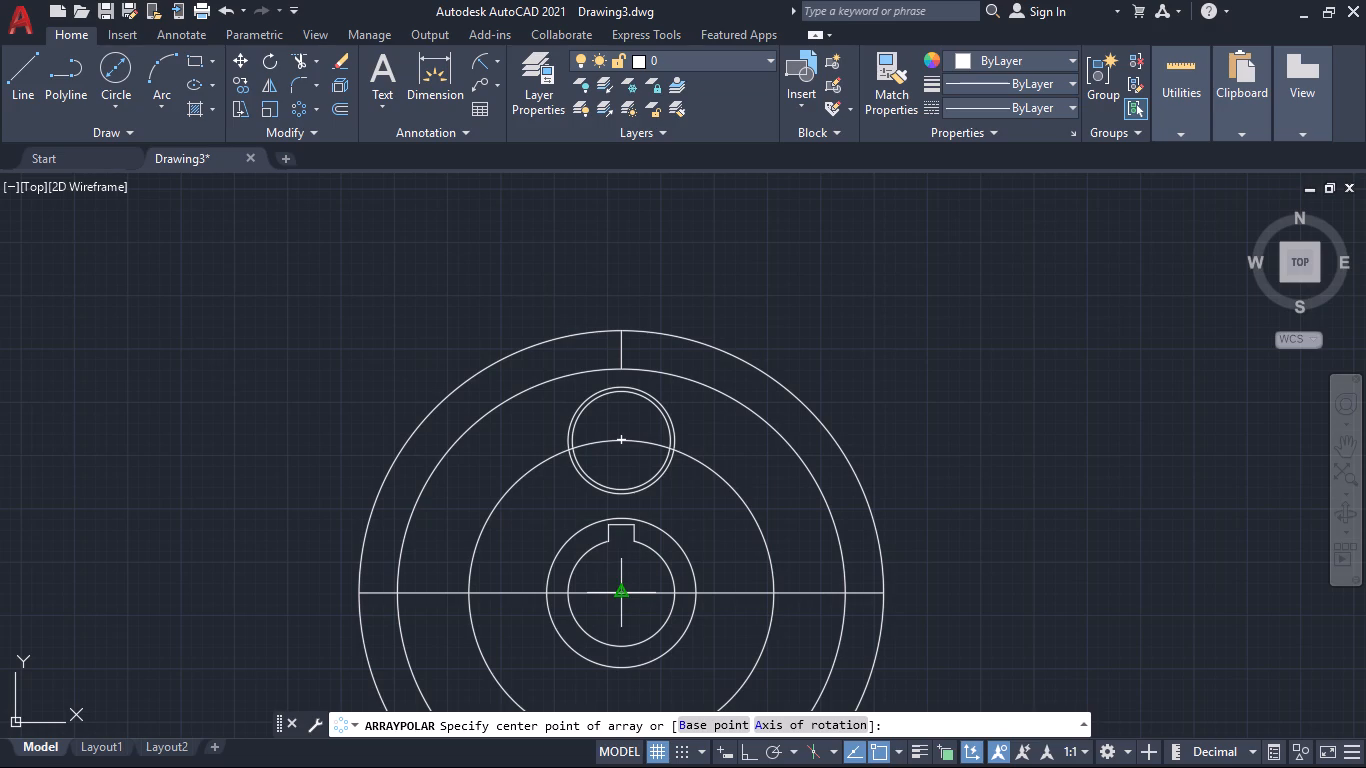
click(625, 591)
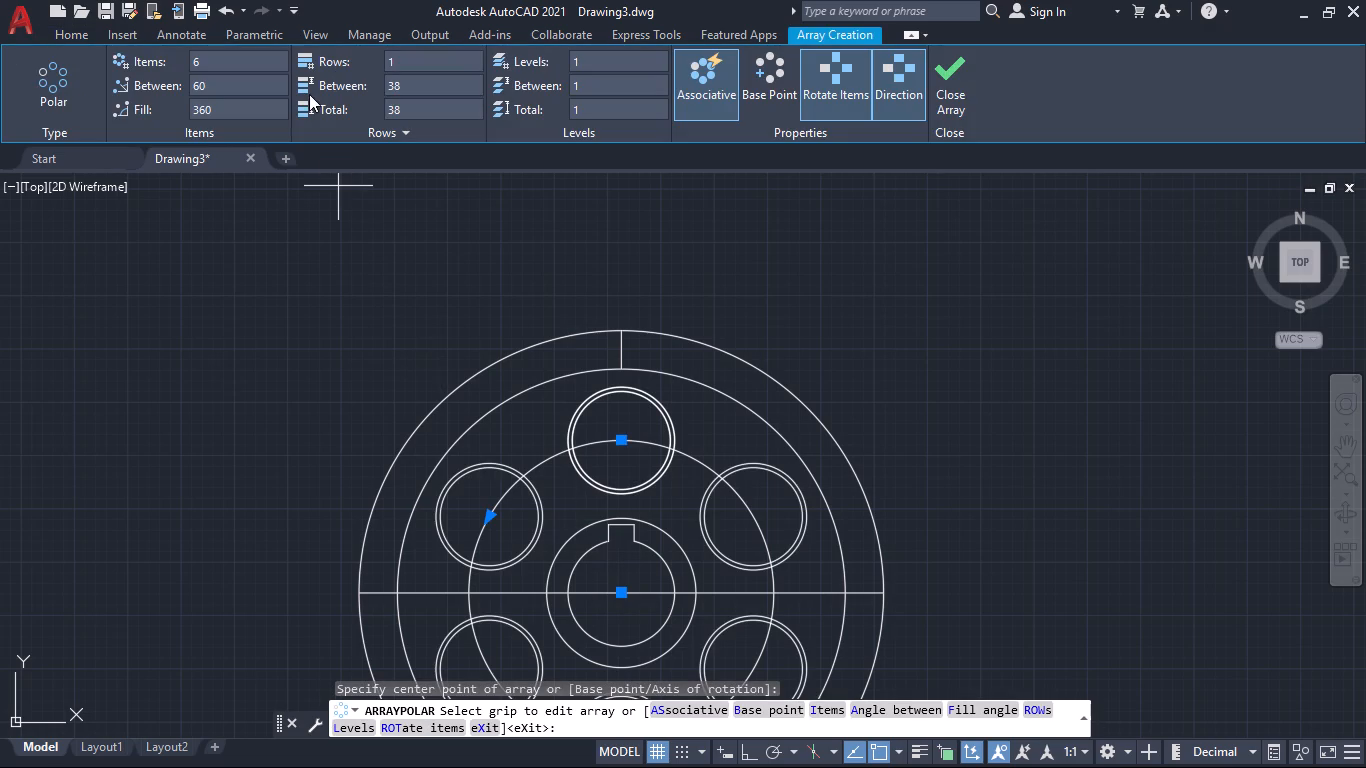
click(234, 60)
key(BackSpace)
key(BackSpace)
key(5)
key(Return)
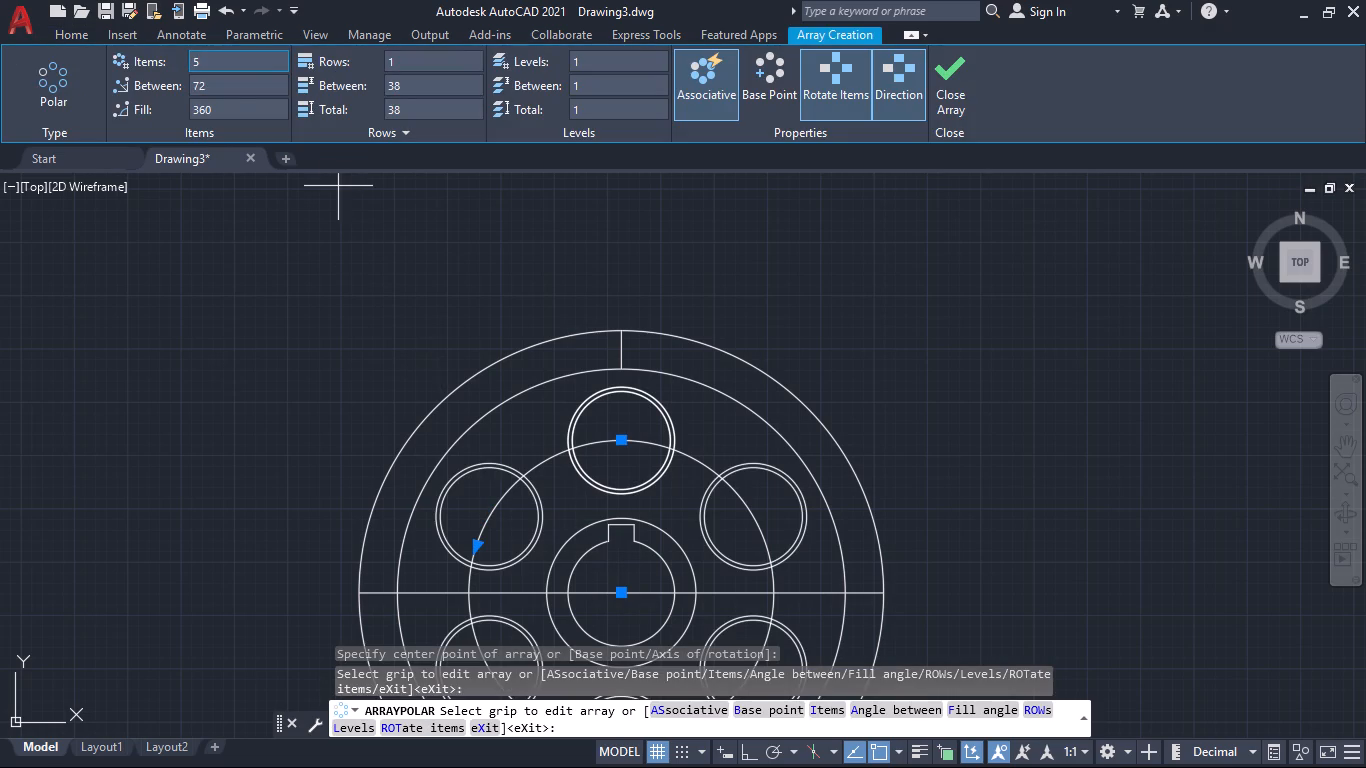
click(215, 60)
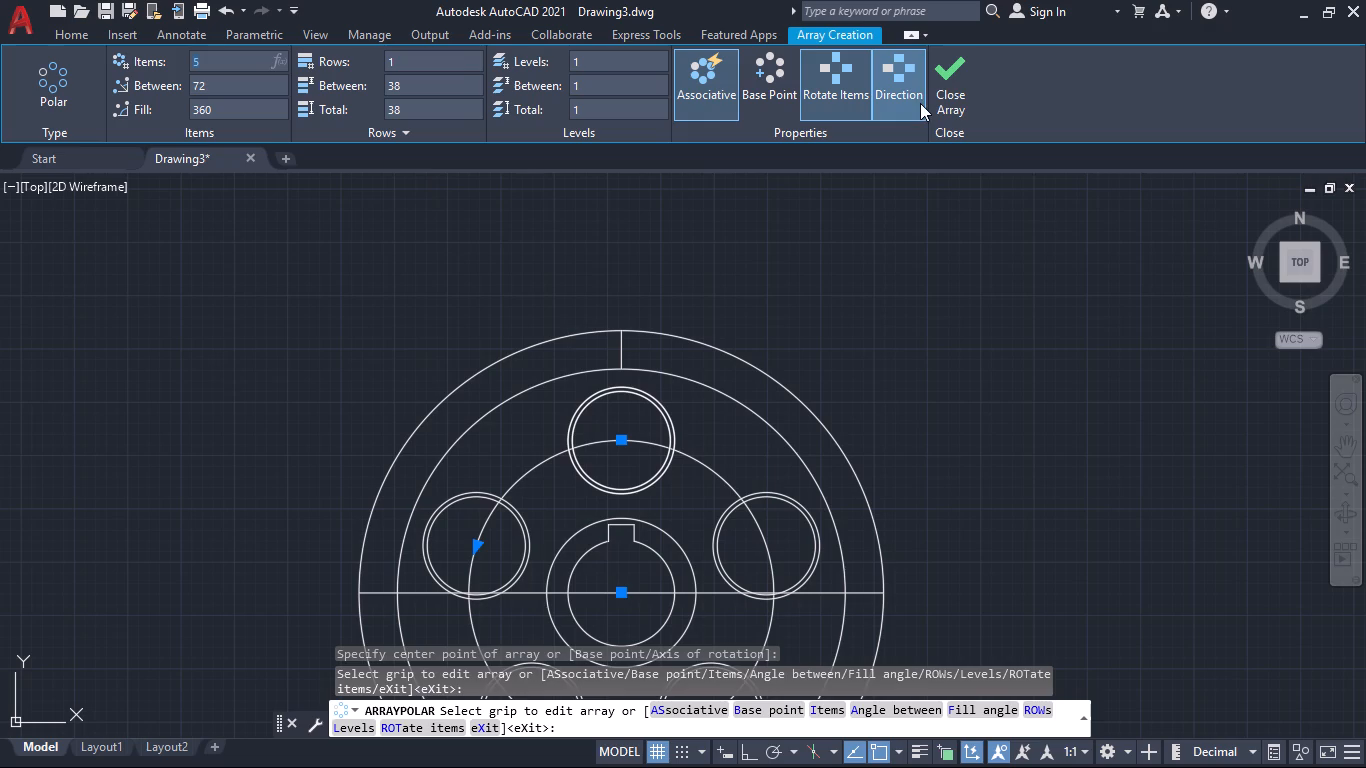
click(959, 89)
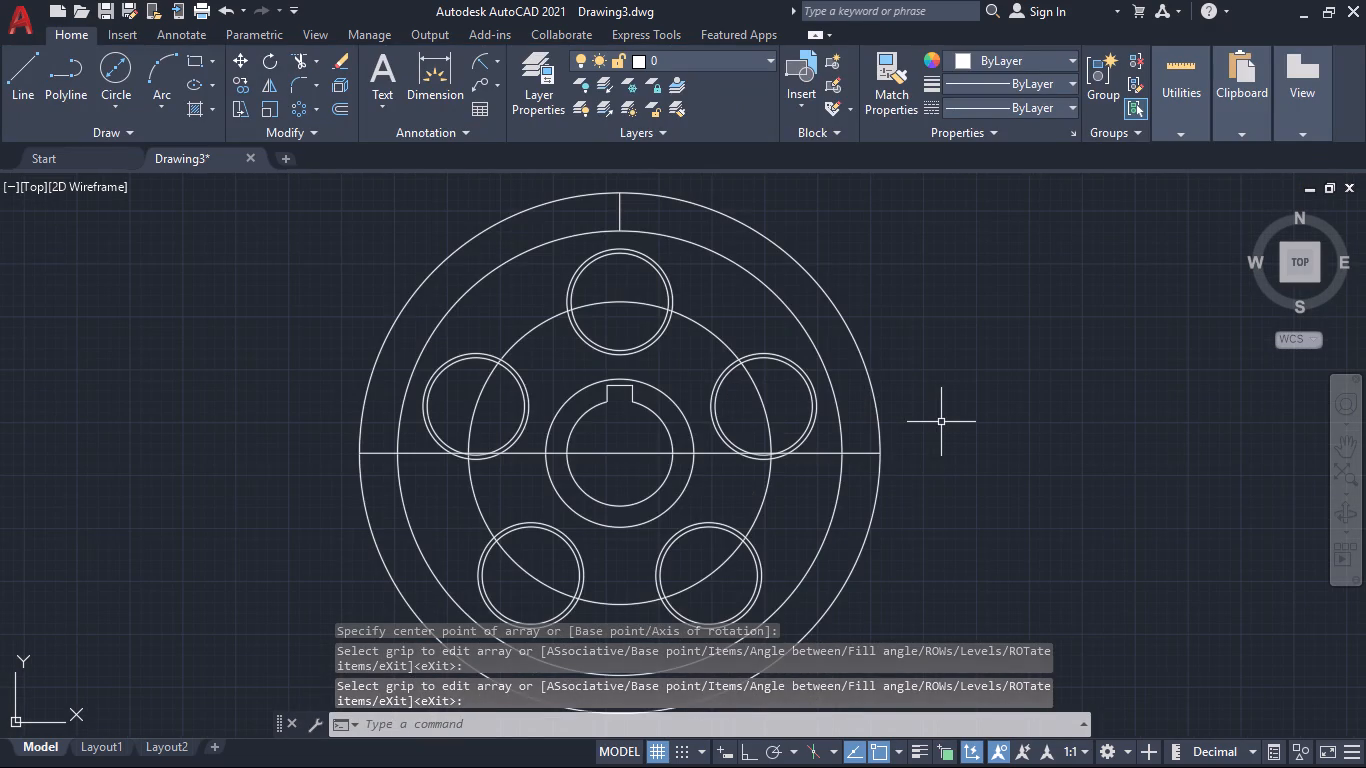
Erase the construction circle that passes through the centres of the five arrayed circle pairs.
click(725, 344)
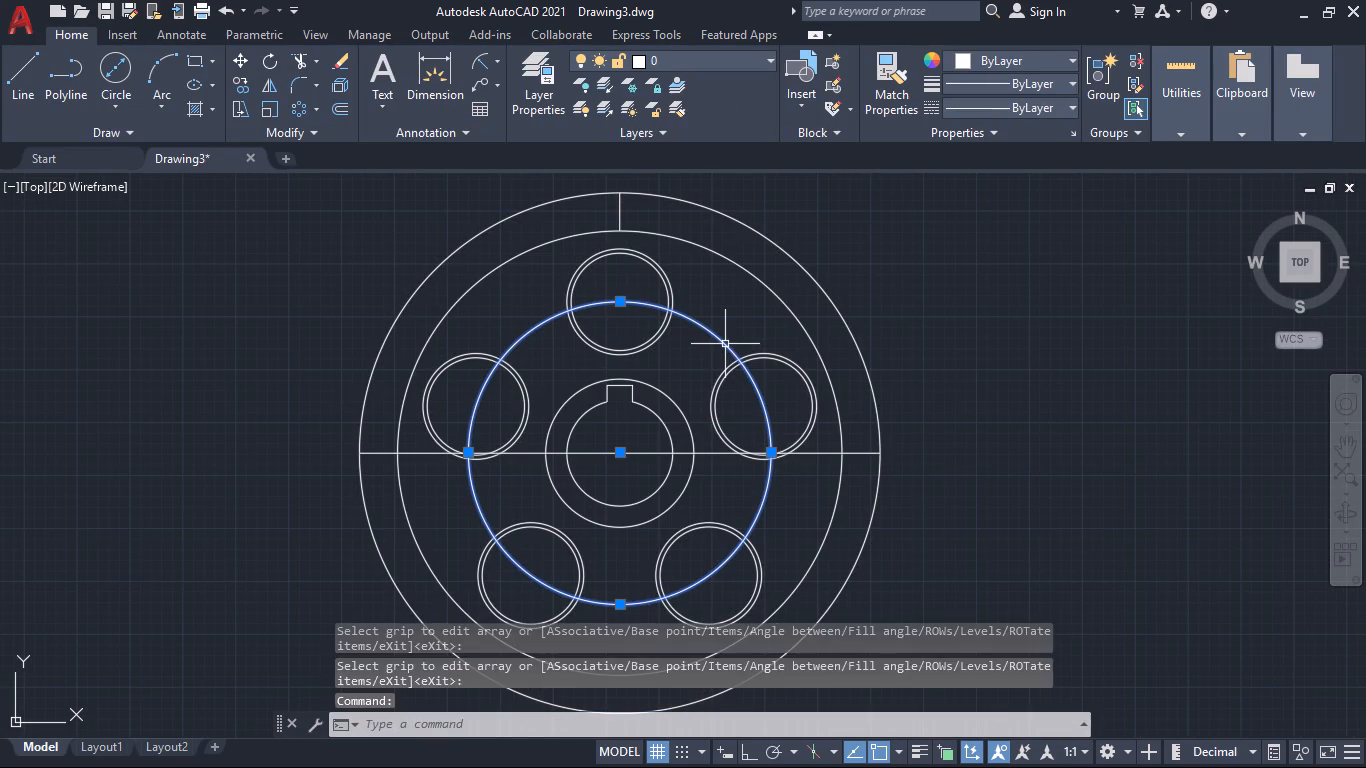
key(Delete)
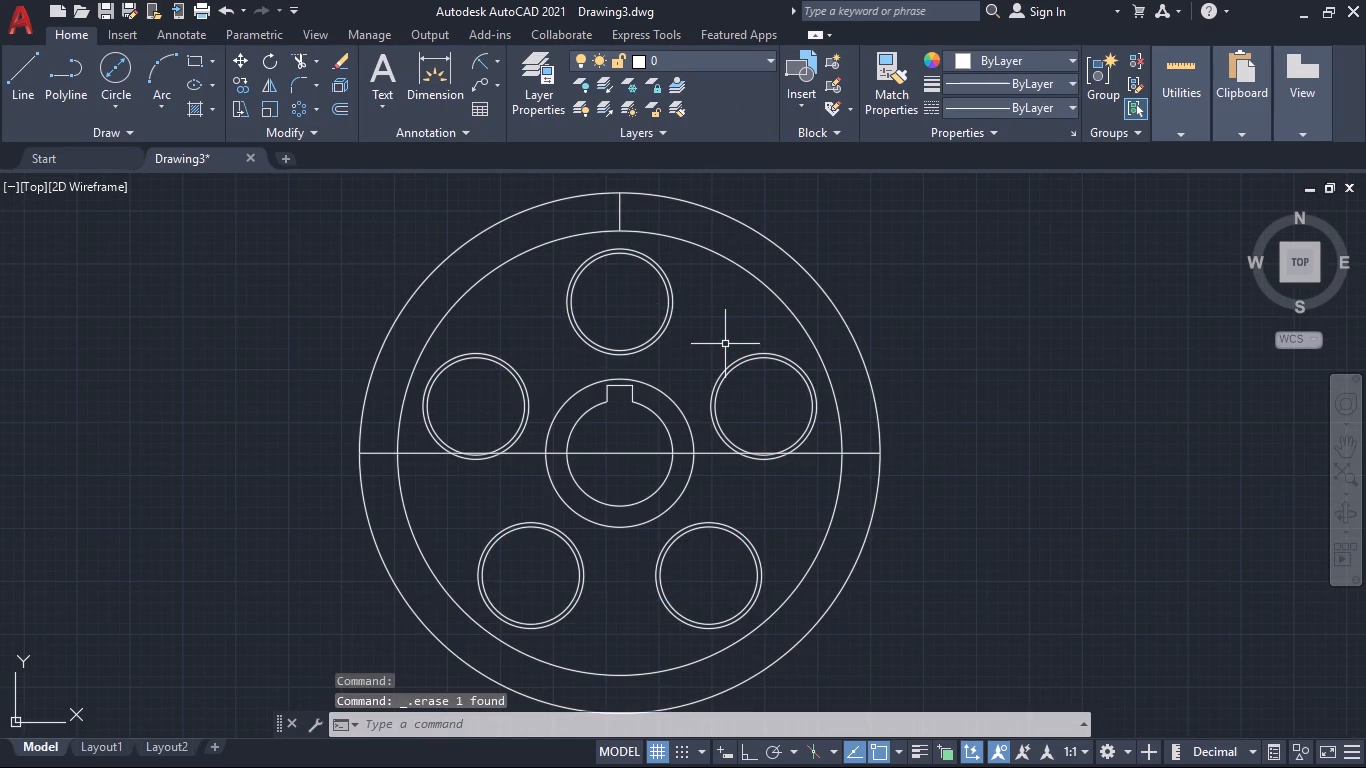
Erase the horizontal line across the wheel's full diameter.
click(710, 452)
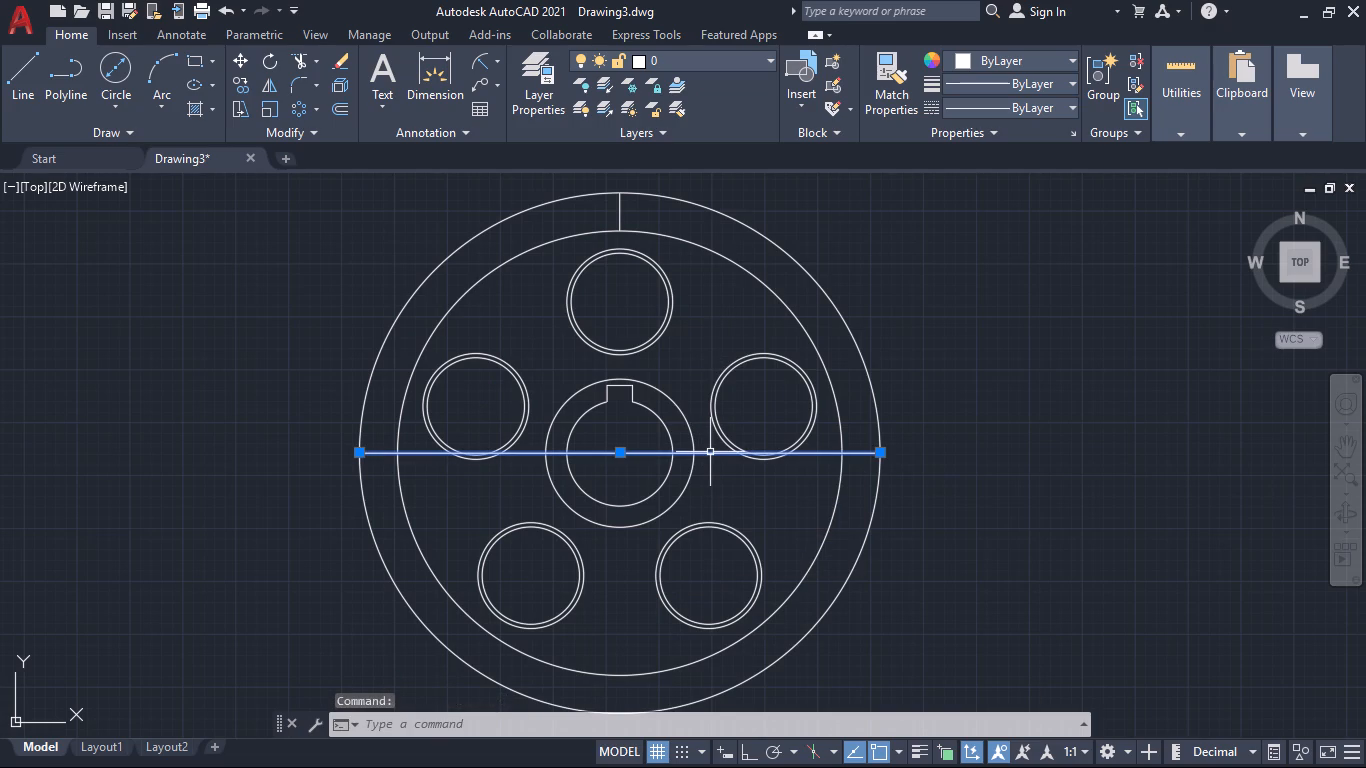
key(Delete)
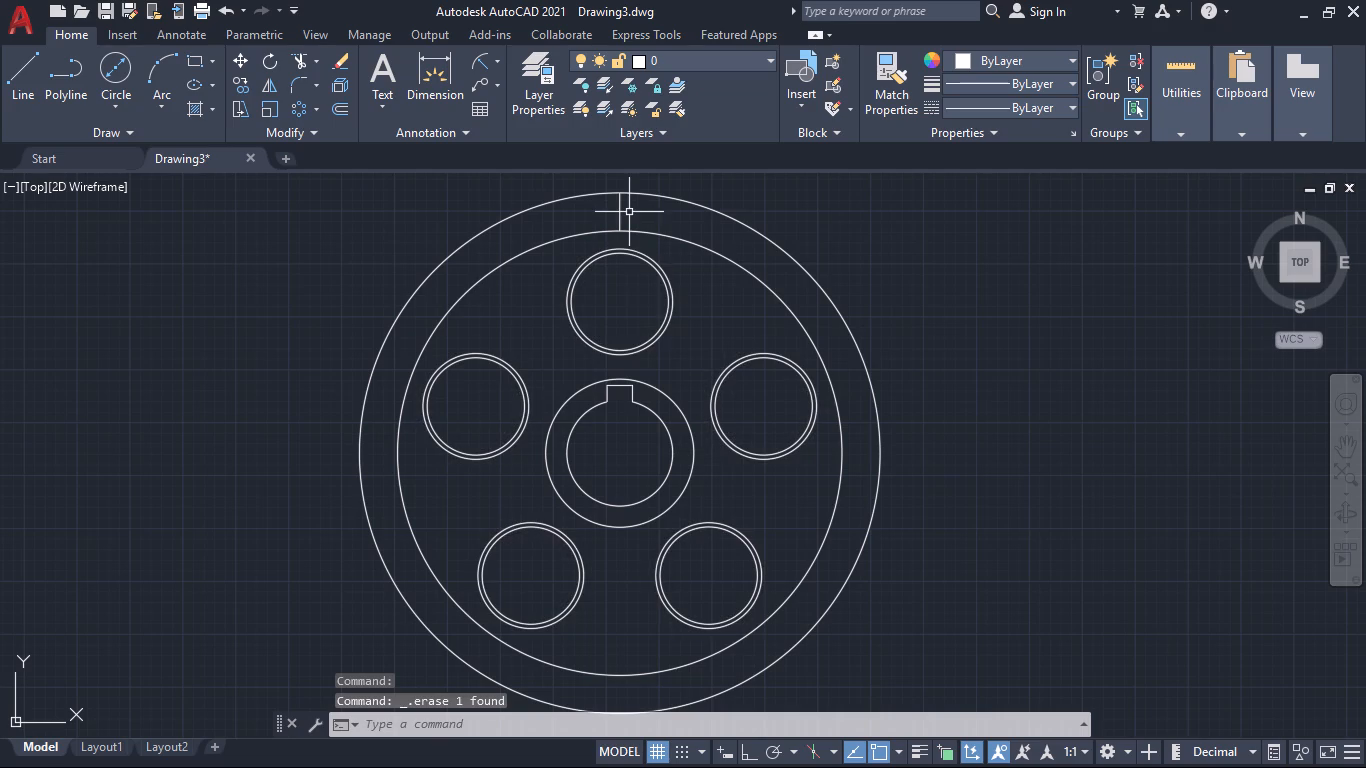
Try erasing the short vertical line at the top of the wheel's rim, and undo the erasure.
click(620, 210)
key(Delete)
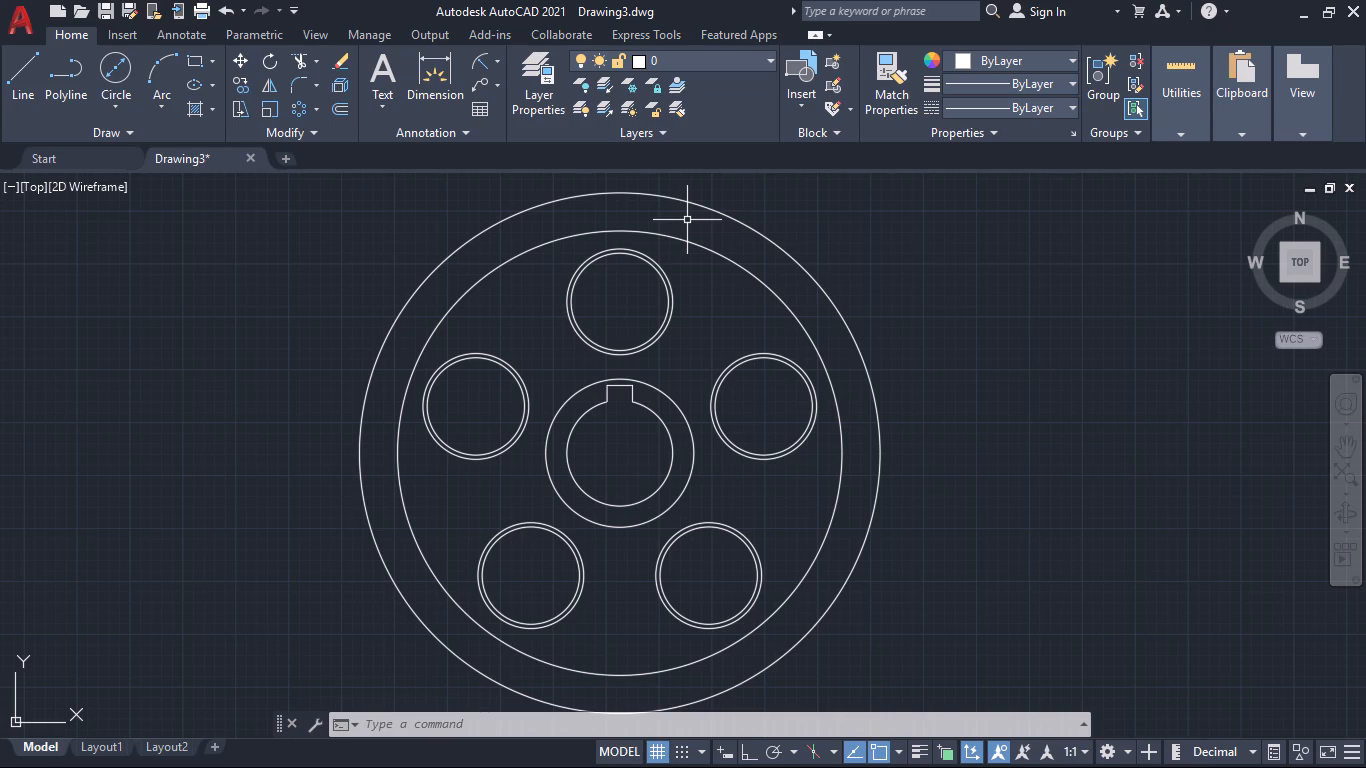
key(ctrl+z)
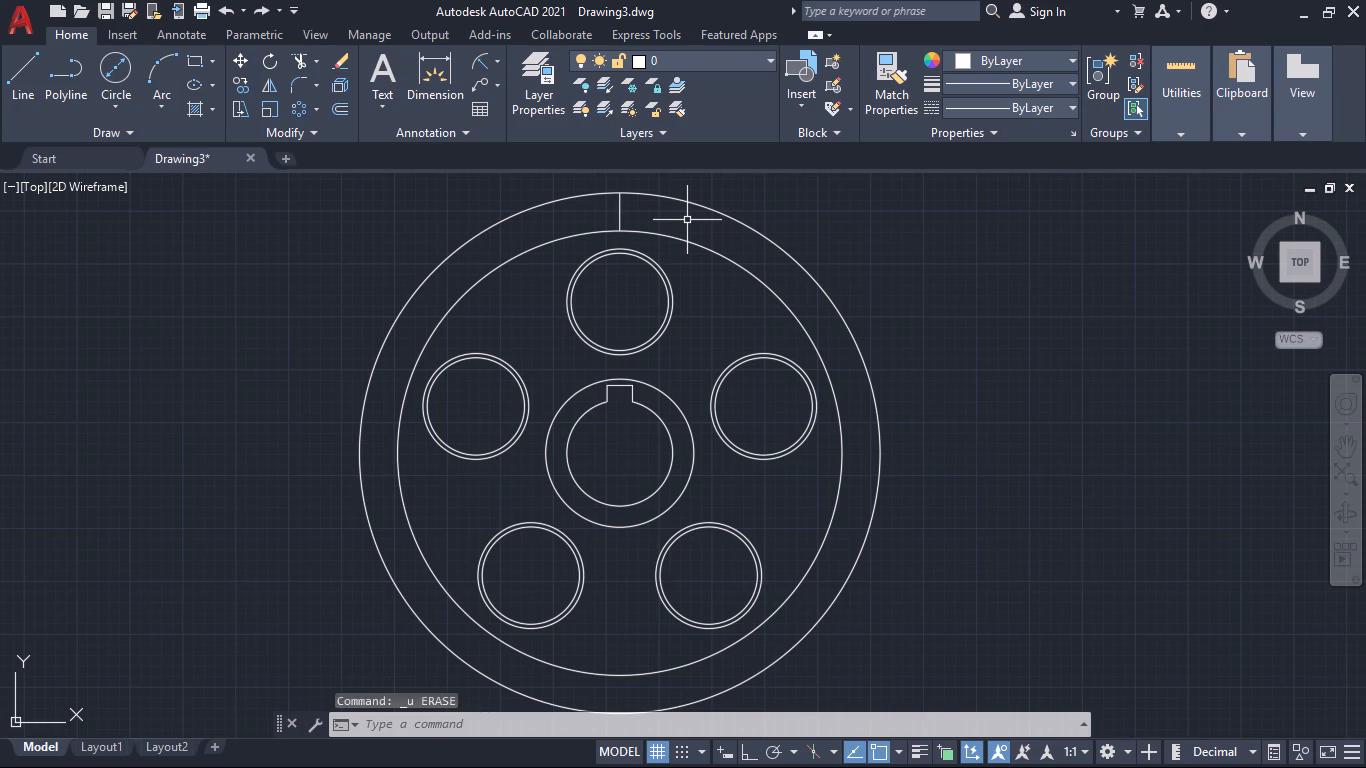
Offset the short vertical line at the top of the wheel's rim by 1.1 mm to both sides.
key(o)
key(Return)
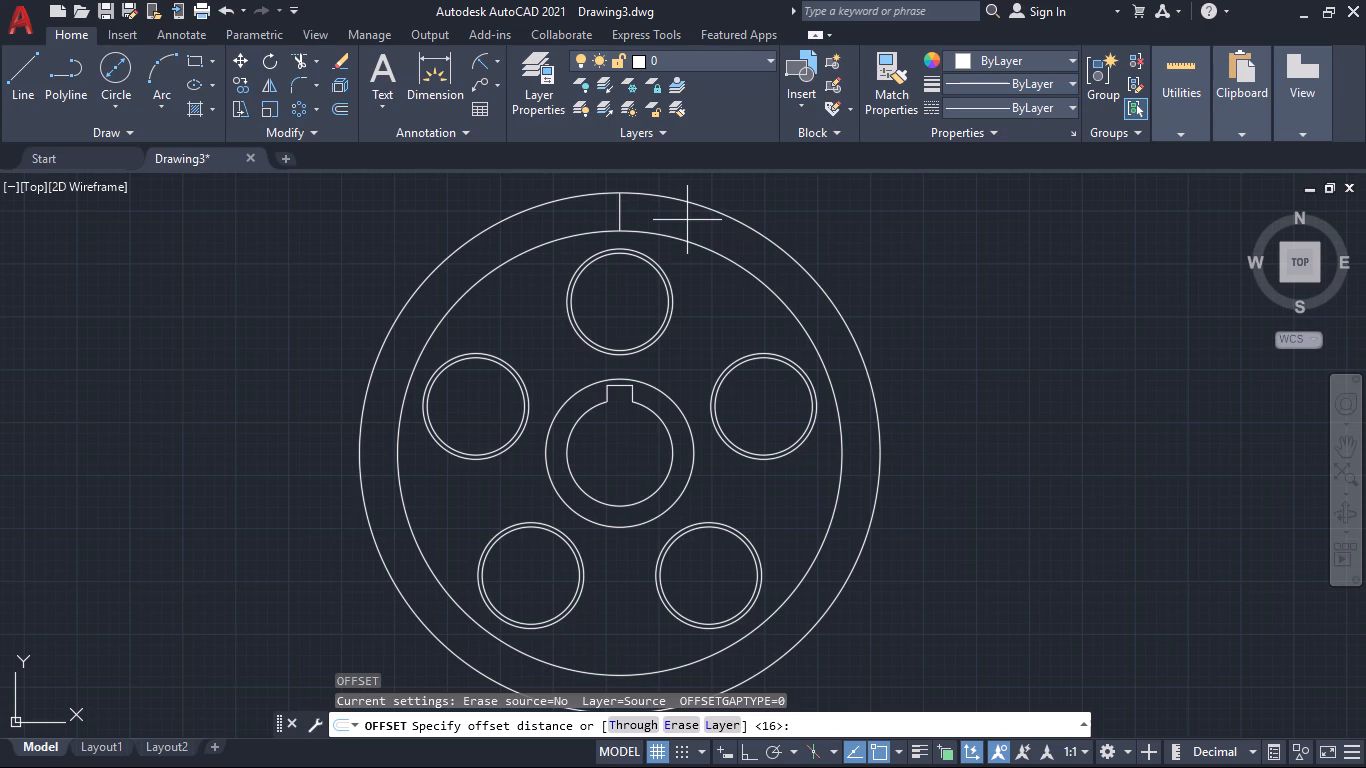
text(1.1)
key(Return)
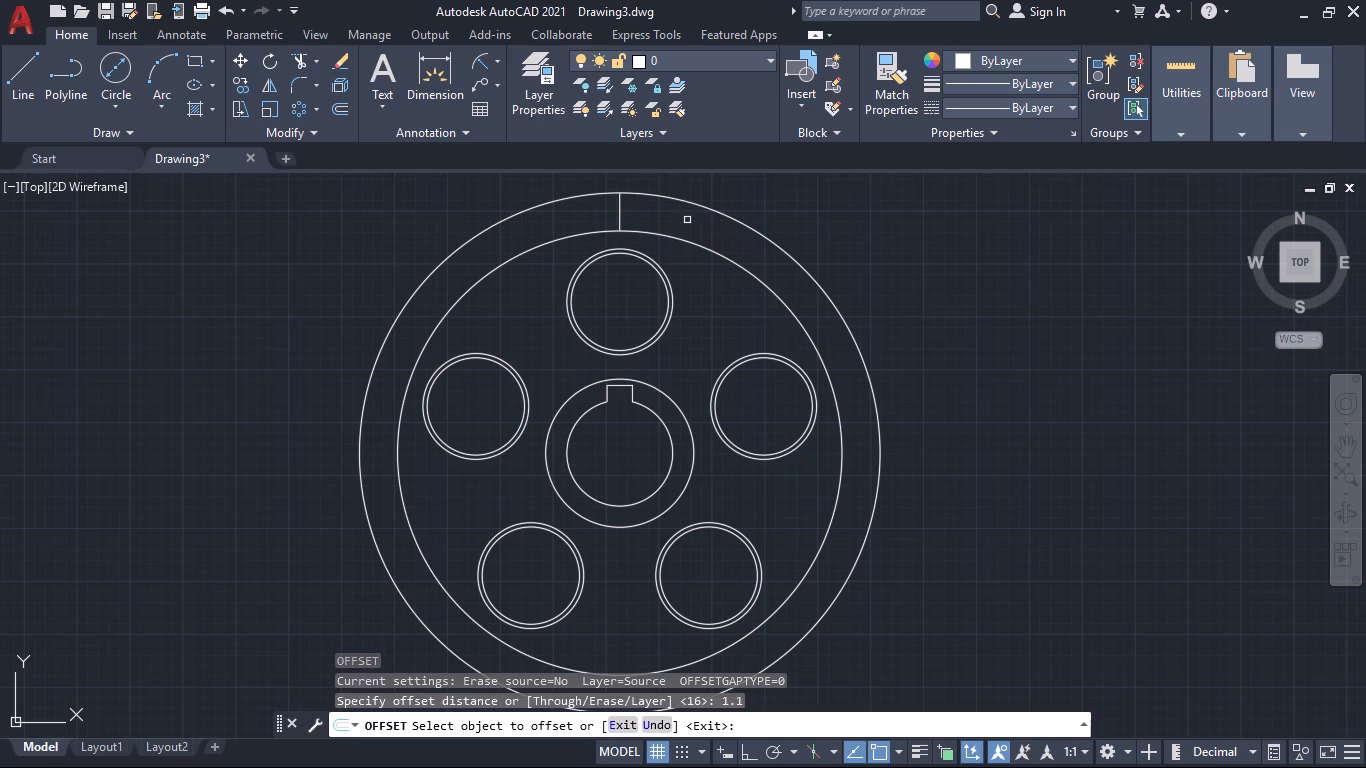
click(620, 219)
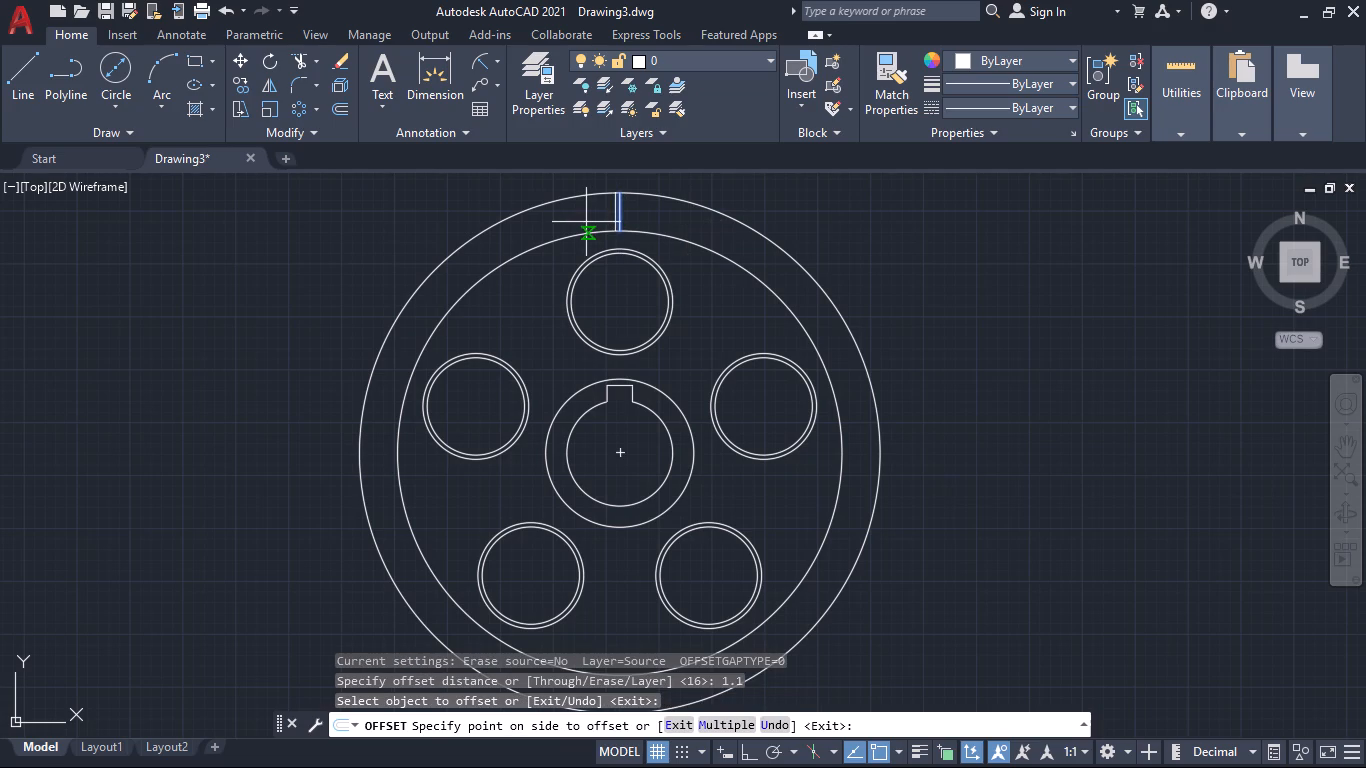
click(586, 222)
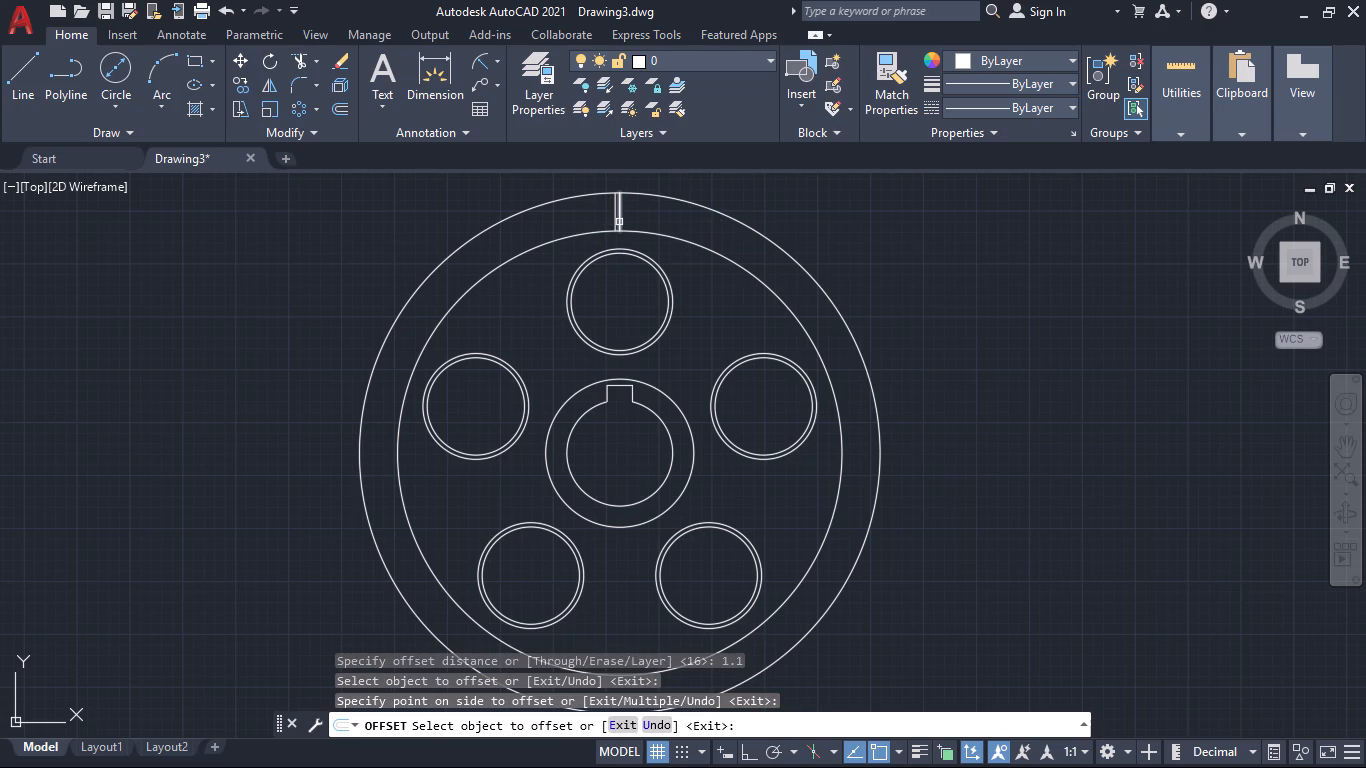
click(619, 222)
click(662, 222)
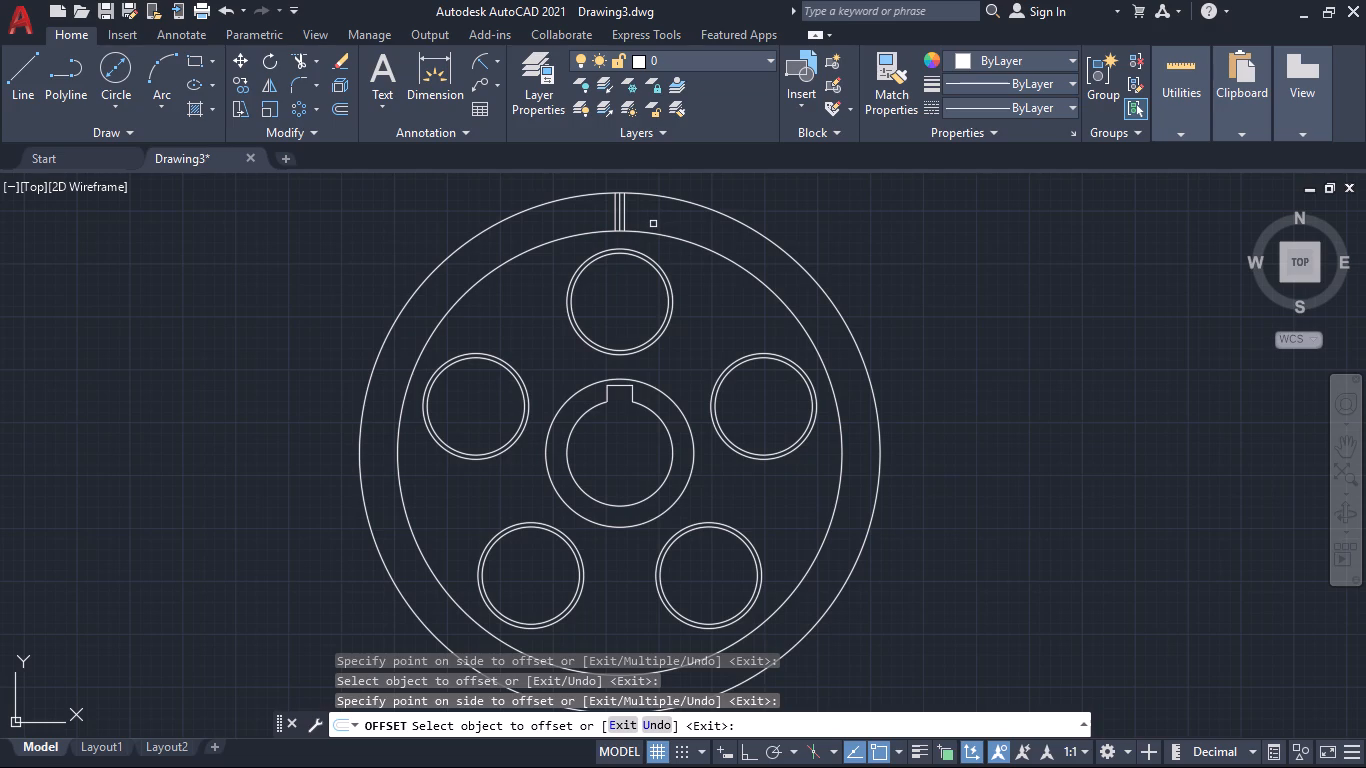
Offset the central short vertical line at the top of the rim by 4.5 mm to both sides.
text(4.5)
key(space)
key(space)
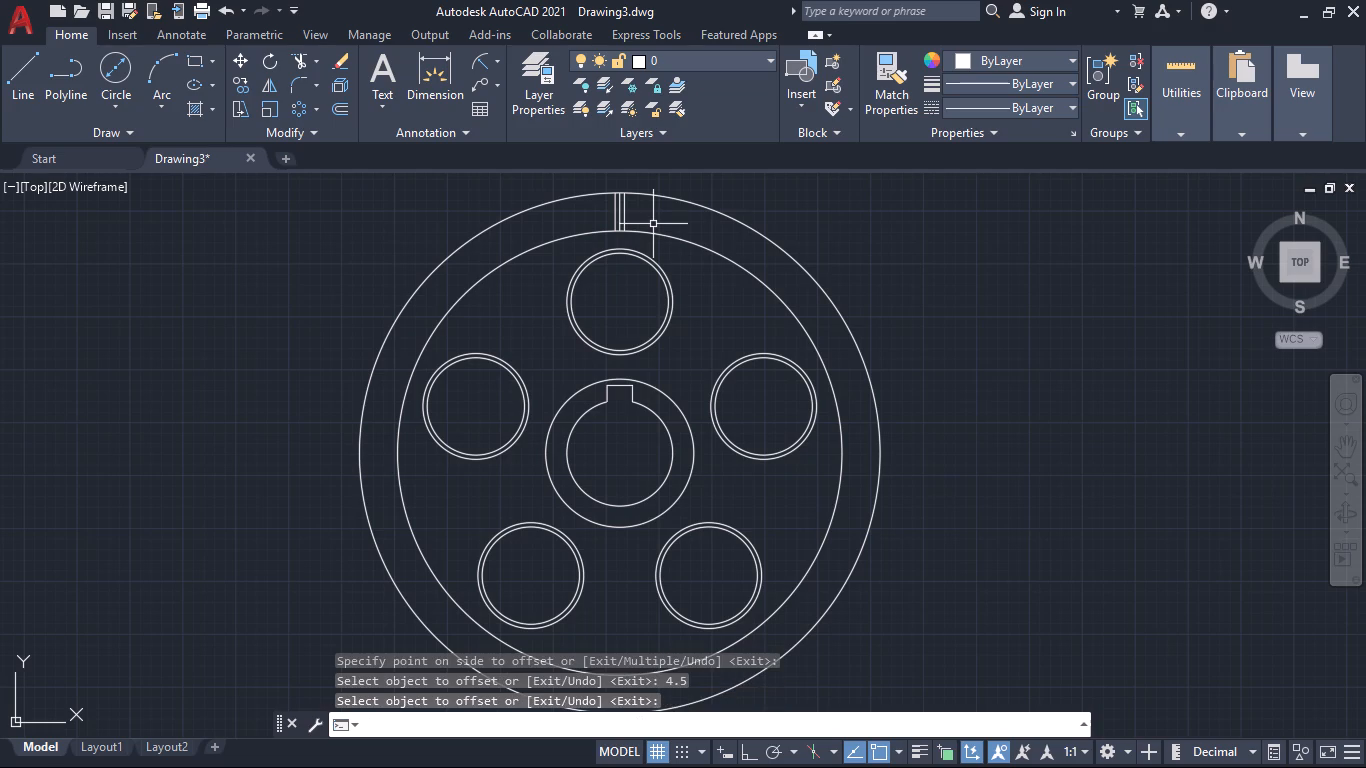
key(4)
key(BackSpace)
key(space)
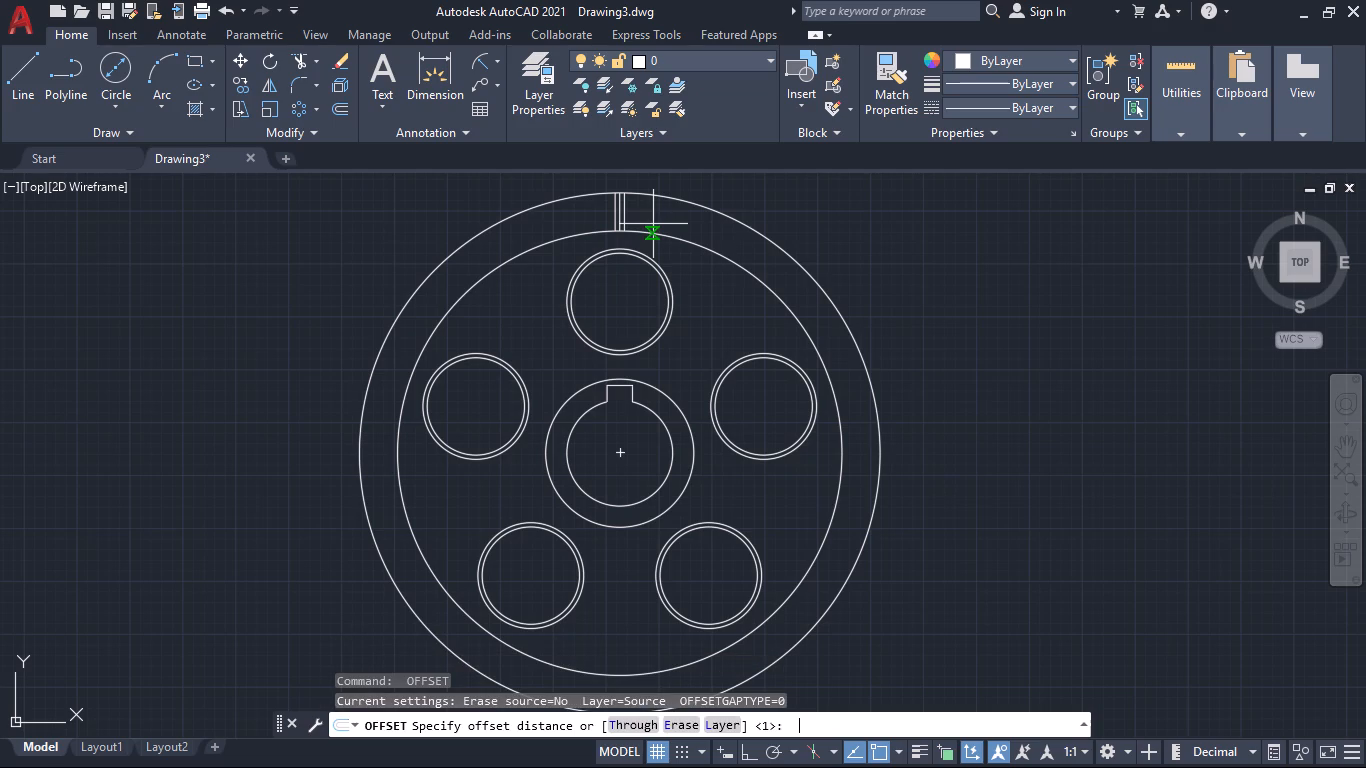
text(4.5)
key(Return)
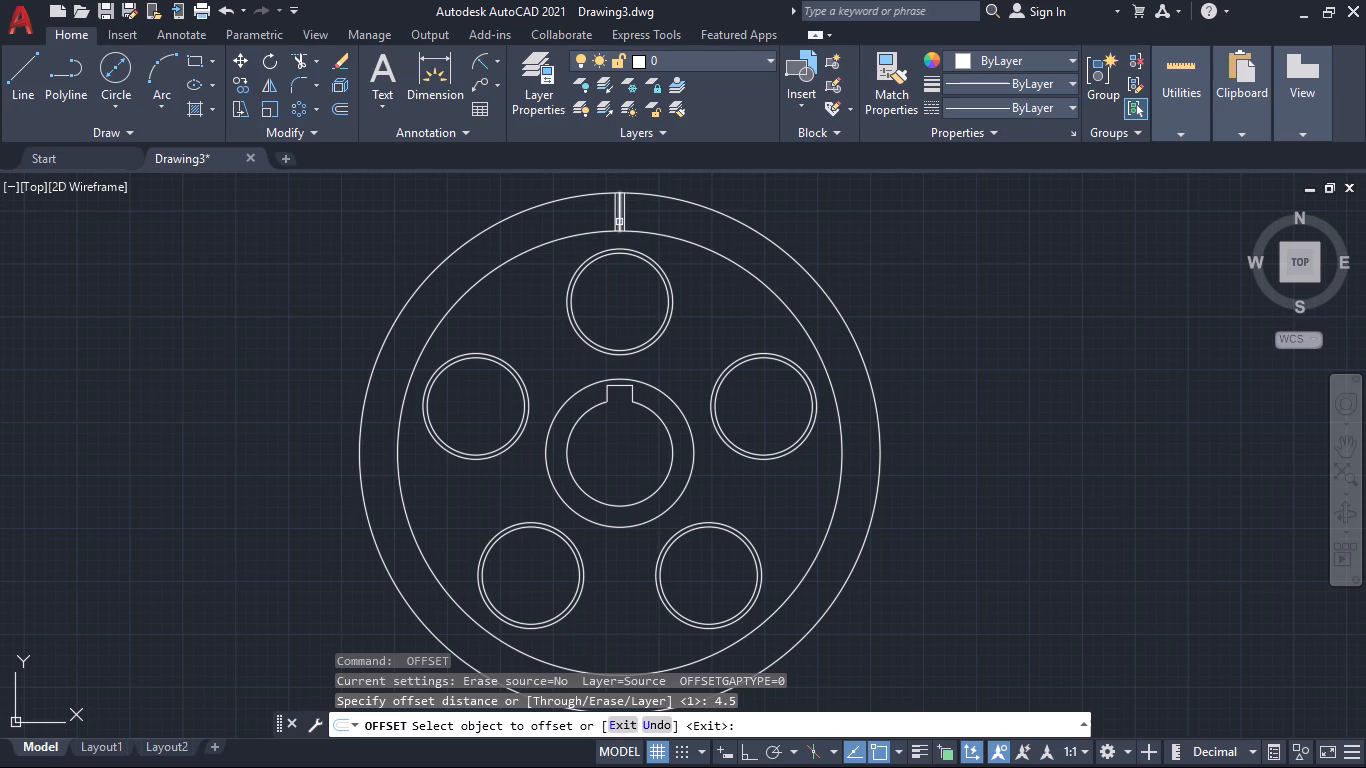
click(619, 222)
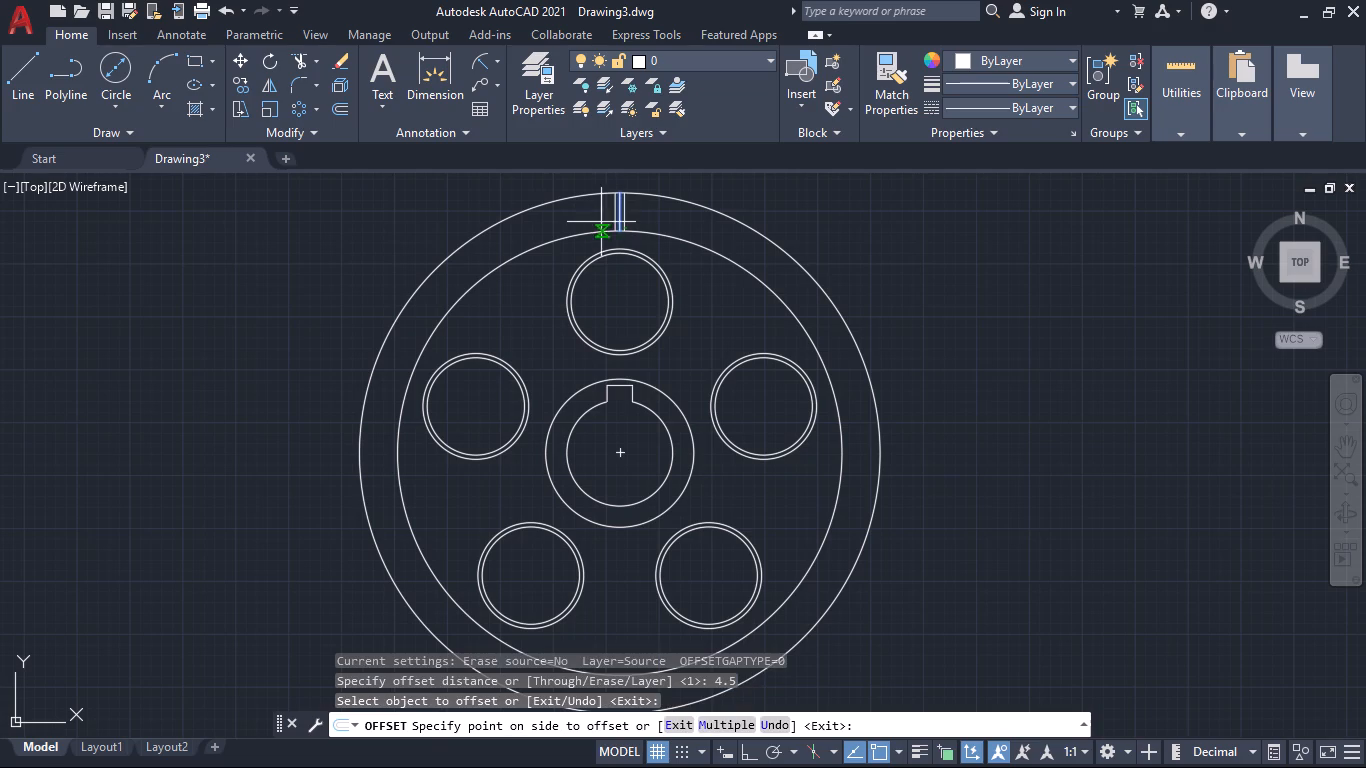
click(574, 222)
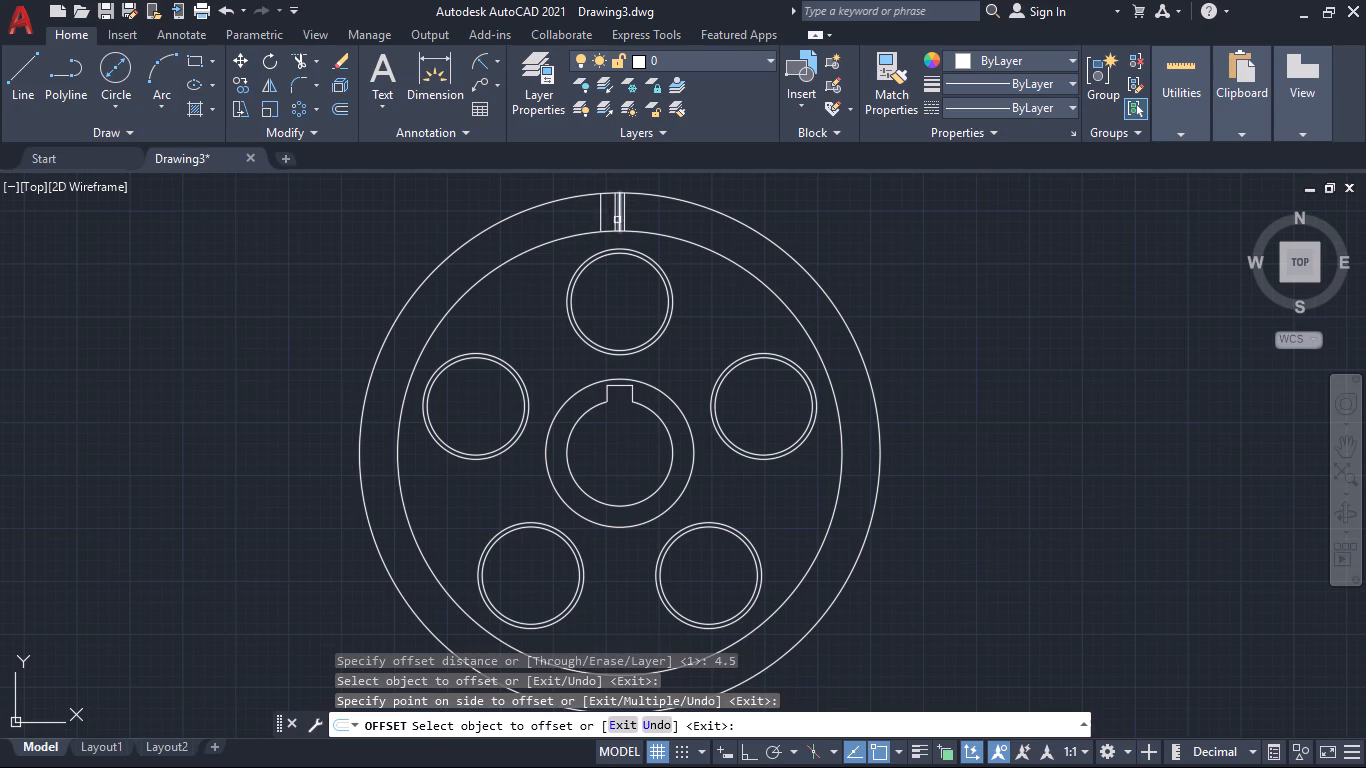
click(621, 220)
click(672, 220)
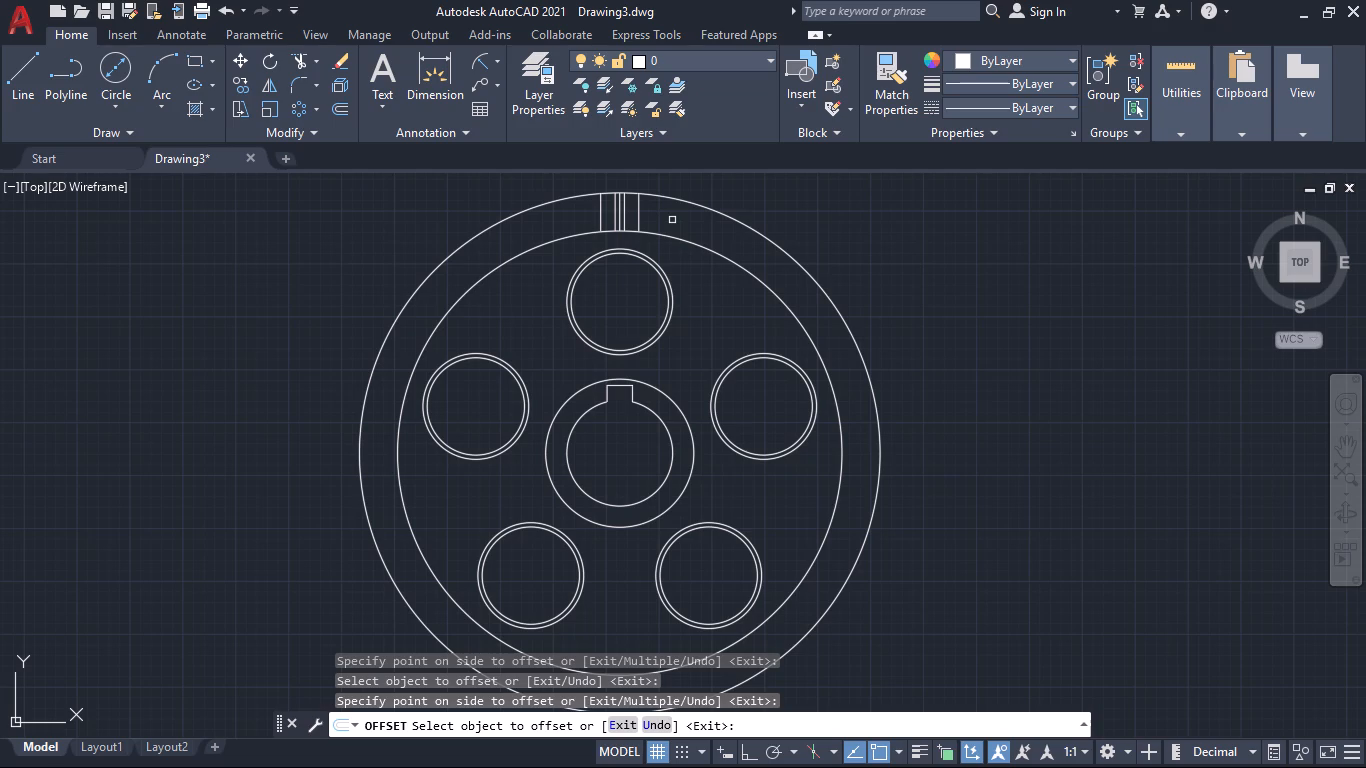
Offset the left 4.5 mm offset line in the rim by 0.5 mm, away from the centre line.
key(space)
key(space)
text(0.5)
key(Return)
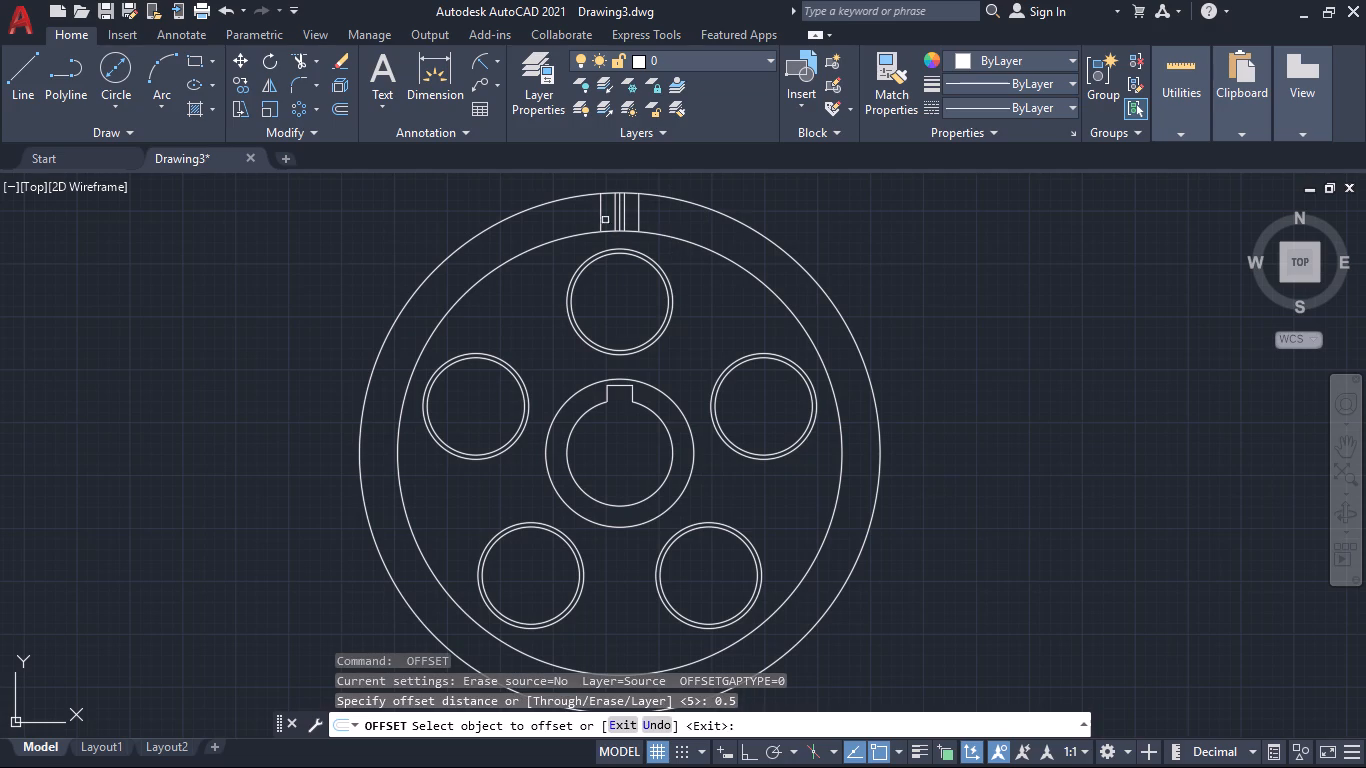
click(601, 218)
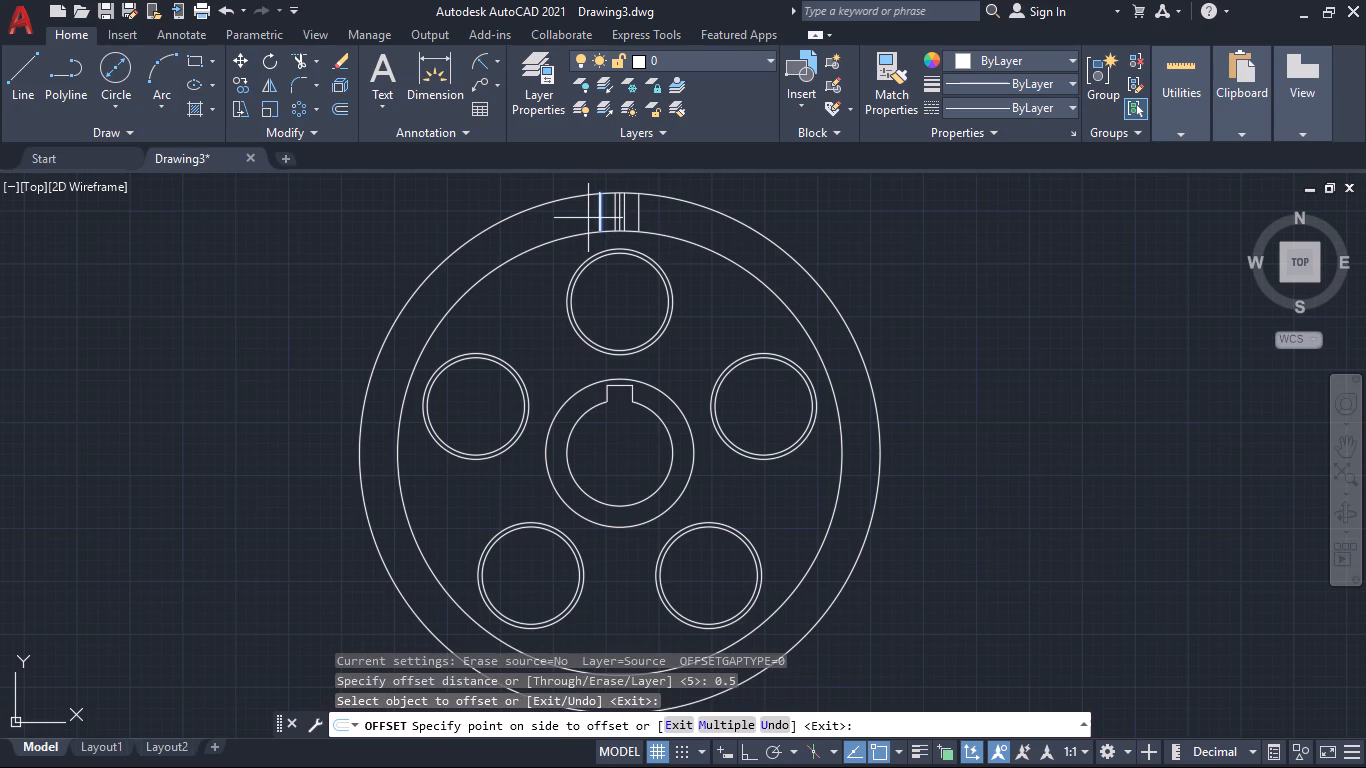
click(588, 218)
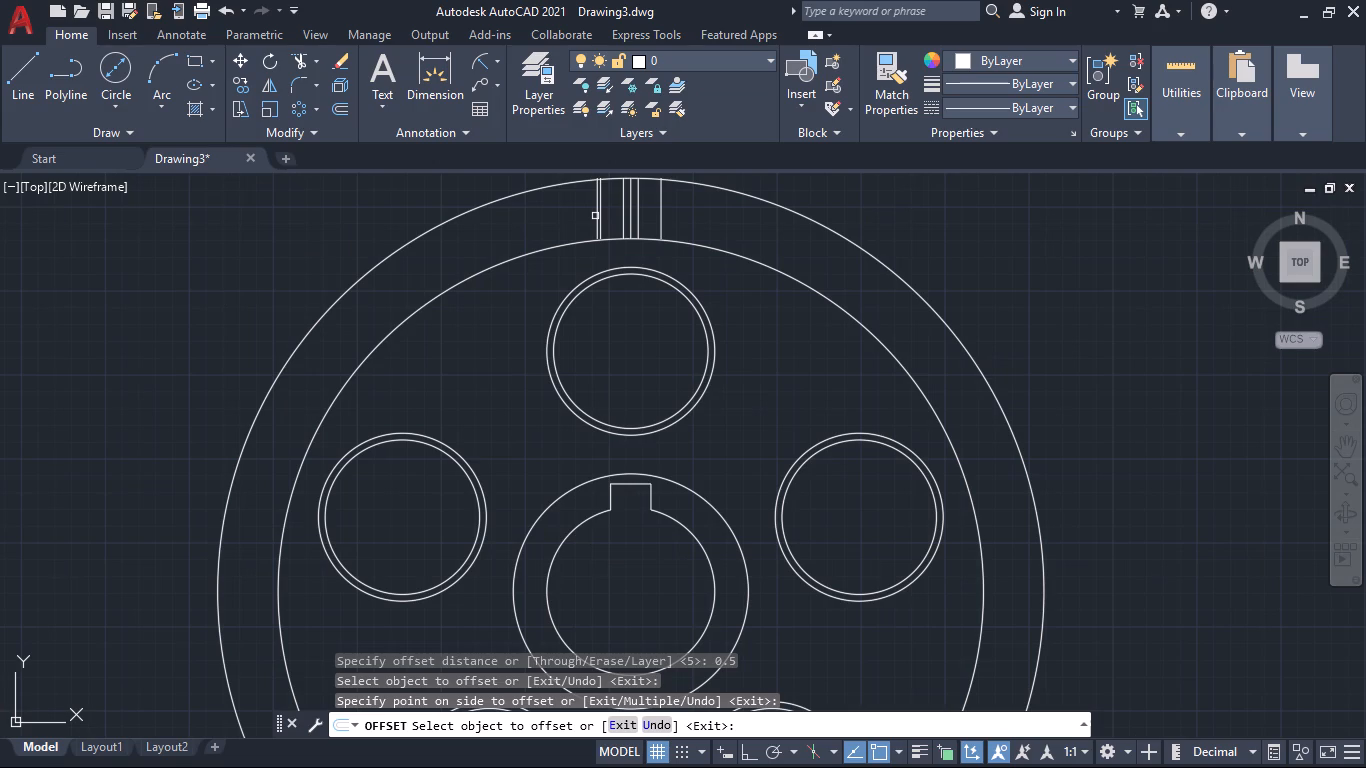
key(Escape)
Draw two slanted lines from the lower ends of the 1.1 mm offset lines to where the 4.5 mm offset lines cross the outer circle.
key(l)
key(Return)
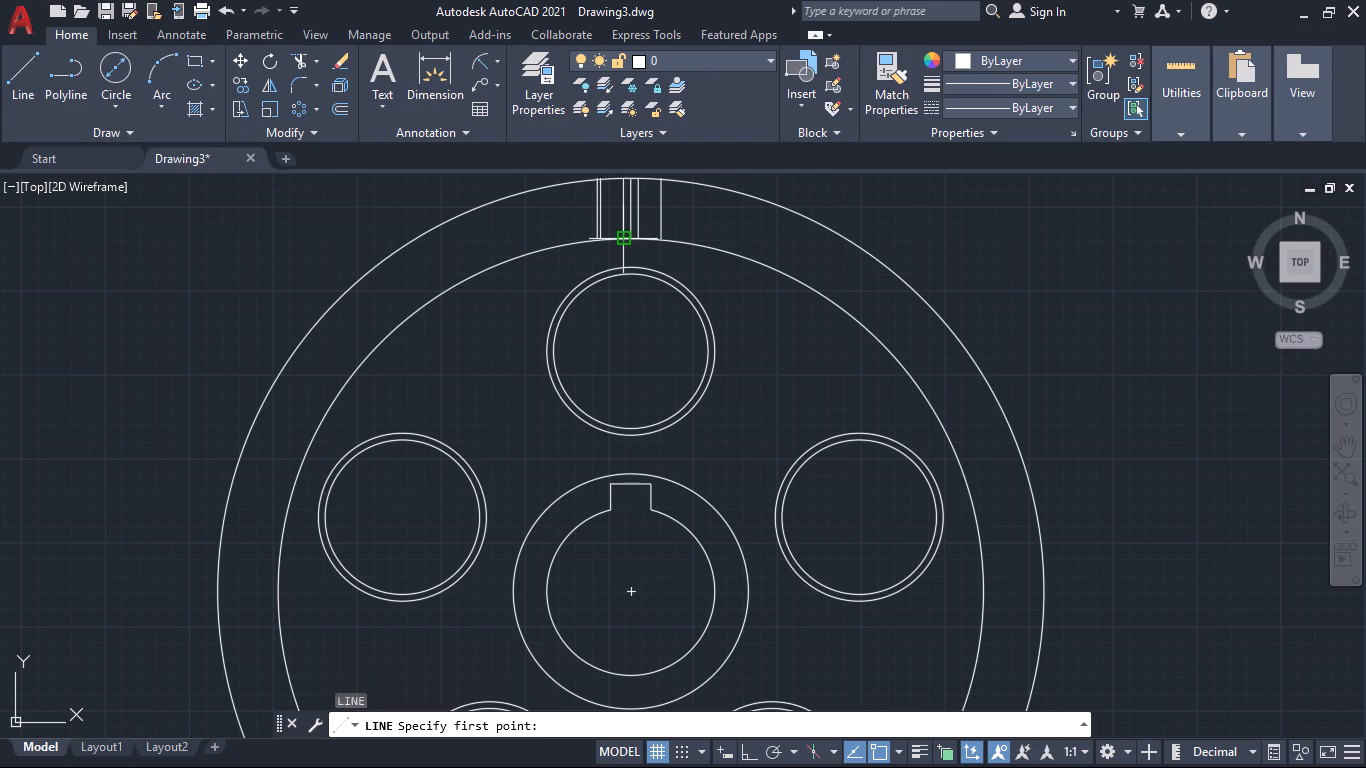
click(624, 240)
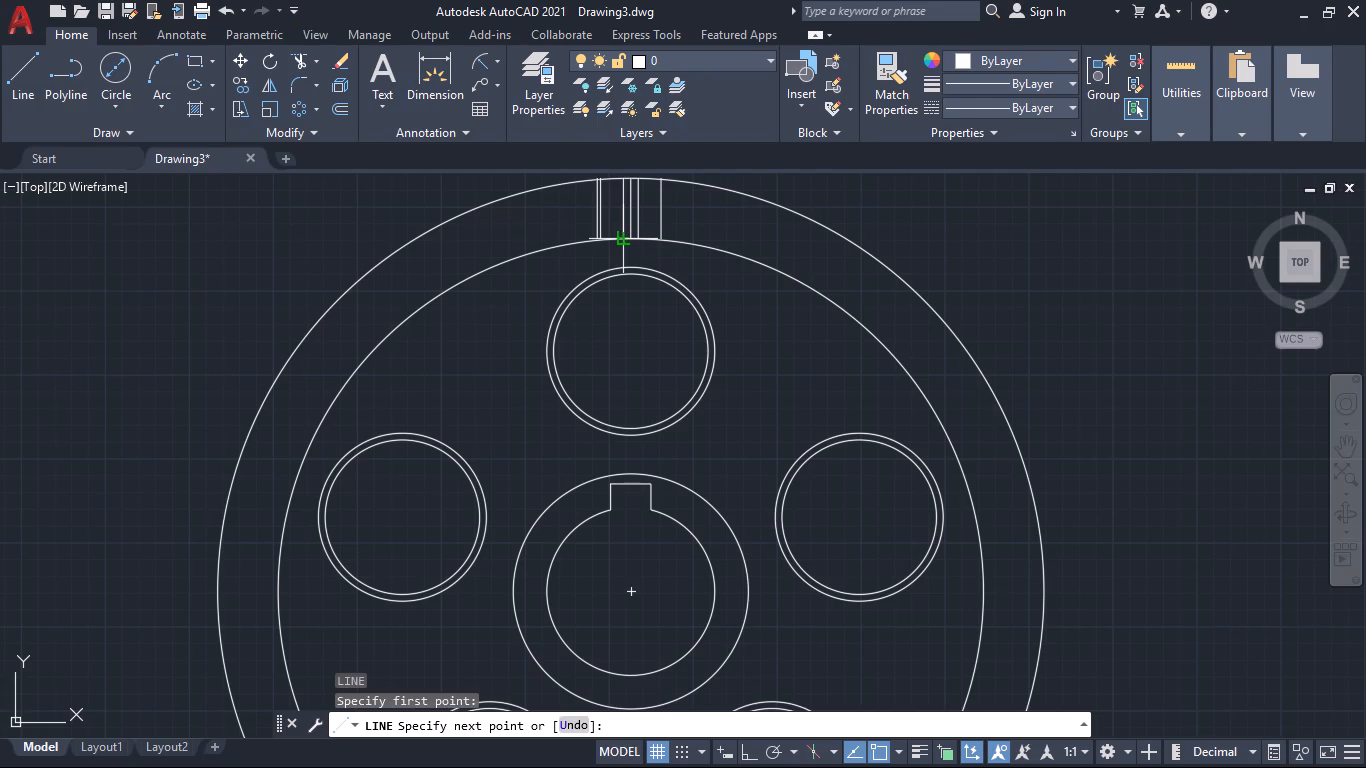
click(603, 183)
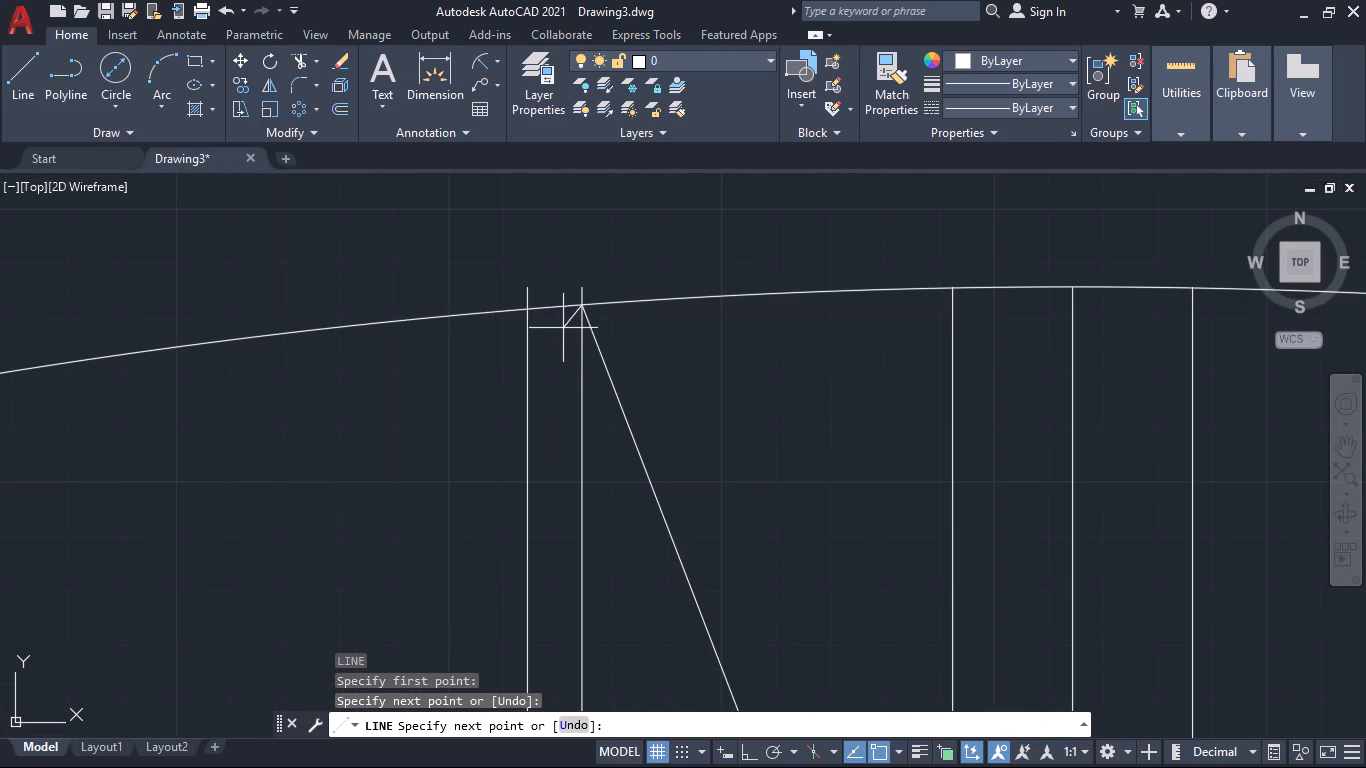
key(space)
key(space)
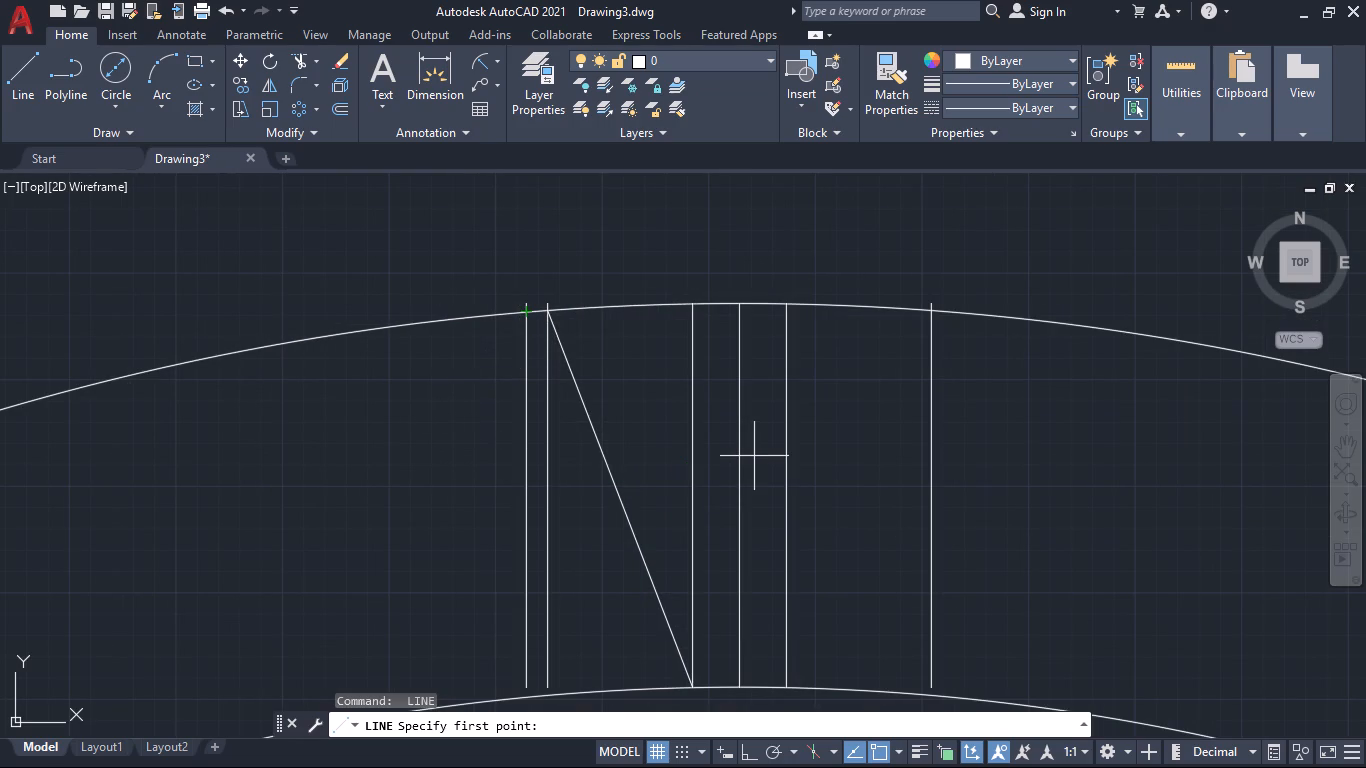
click(788, 683)
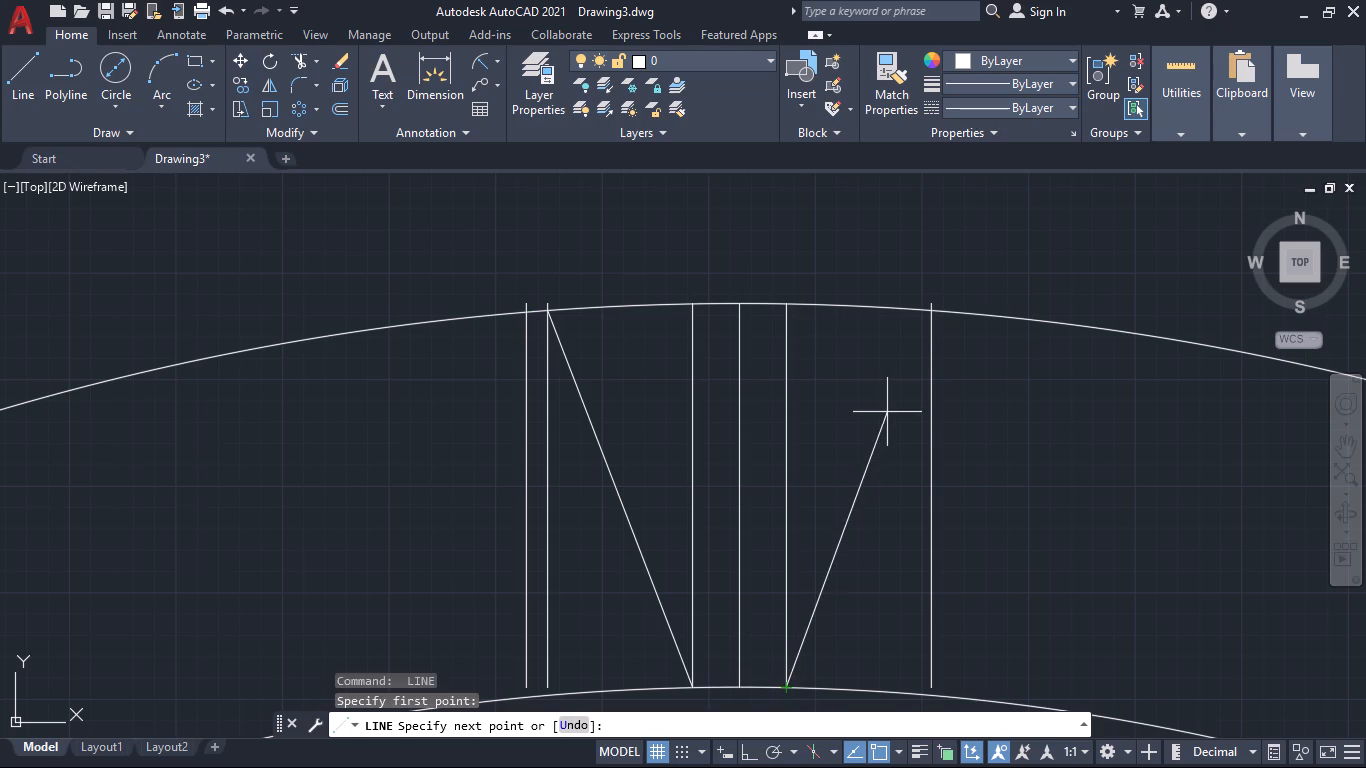
click(929, 311)
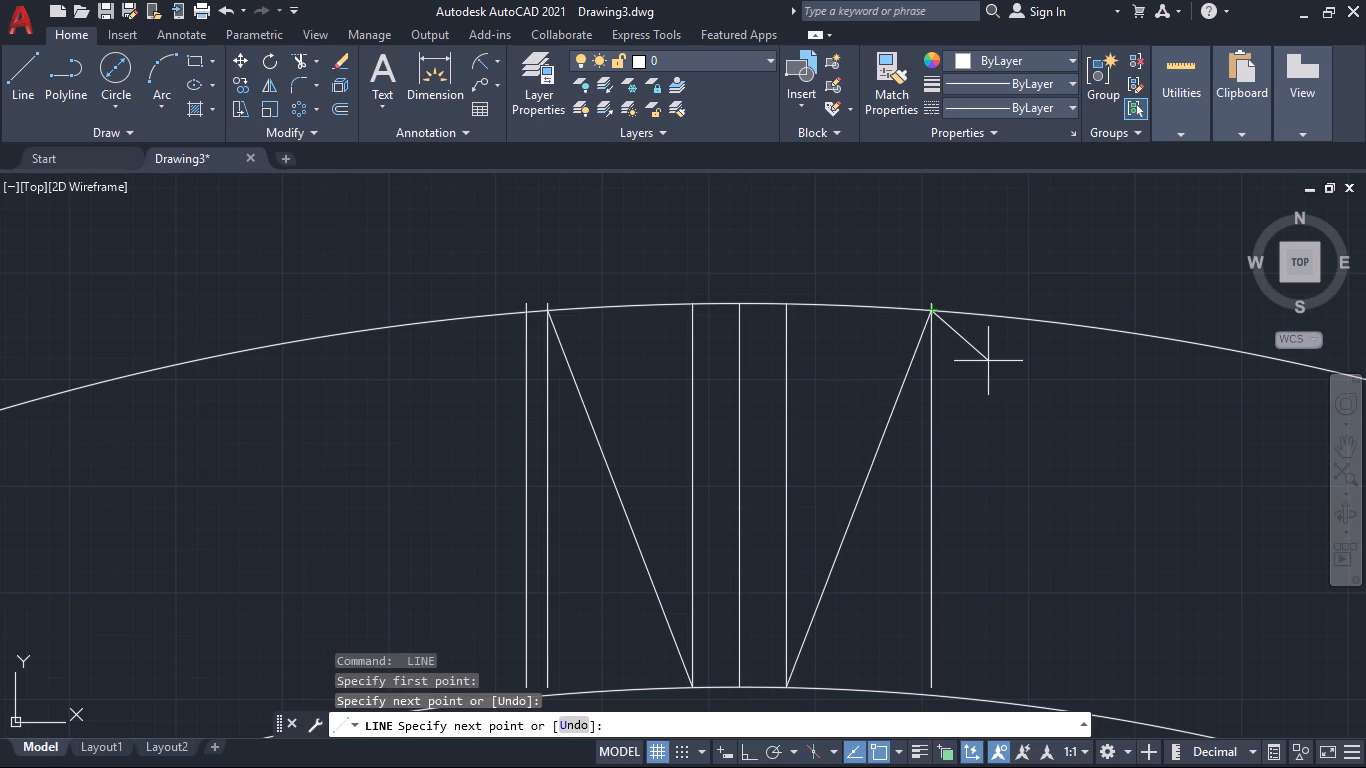
key(space)
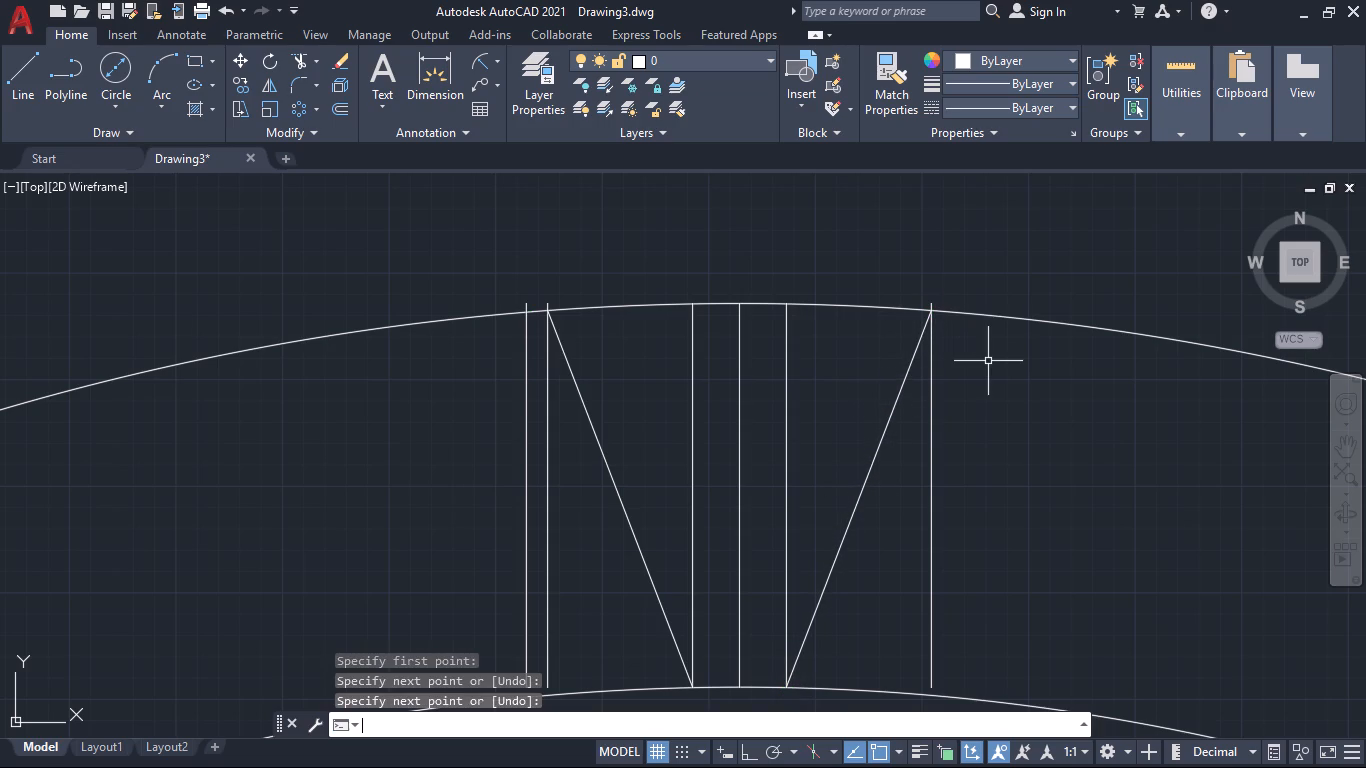
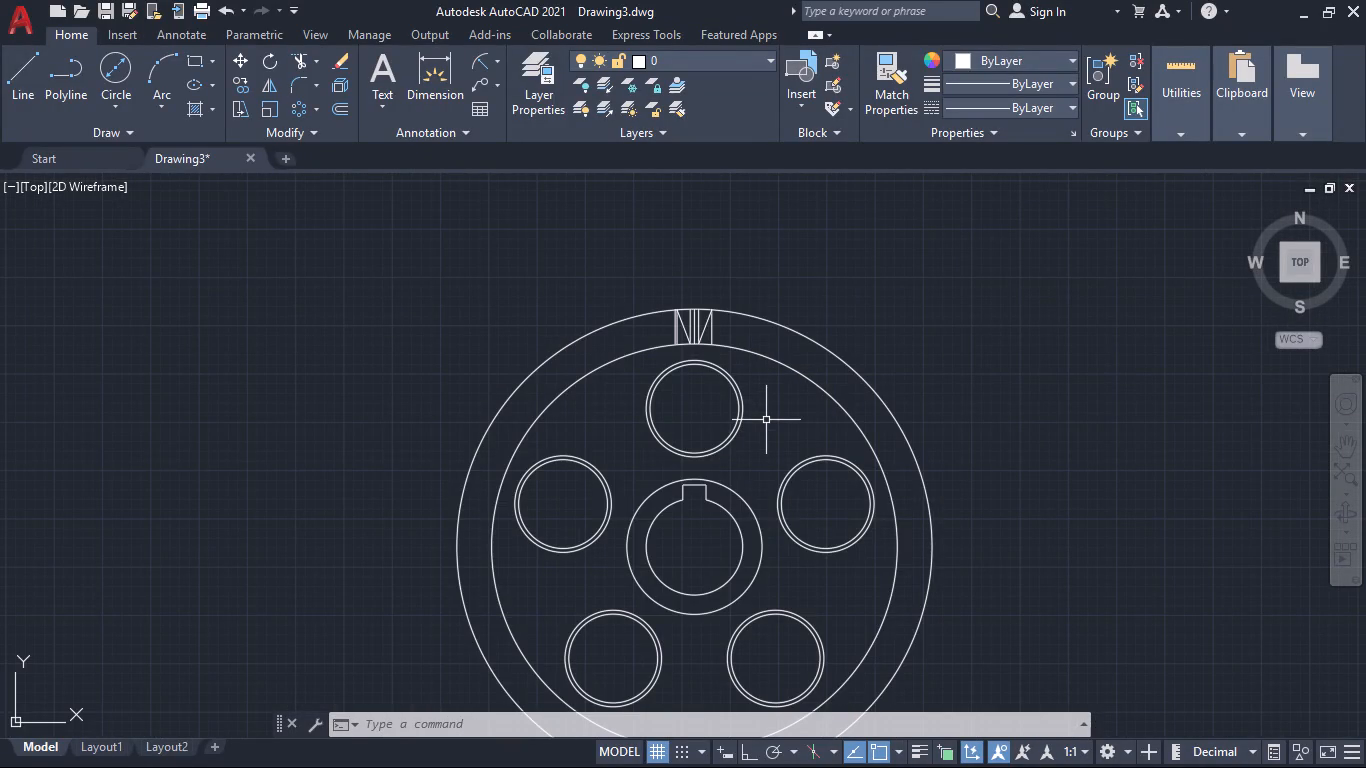
With polar tracking on at 30° increments, draw a line from the wheel's centre at 30°, about 79 mm long, past the outer circle.
click(24, 68)
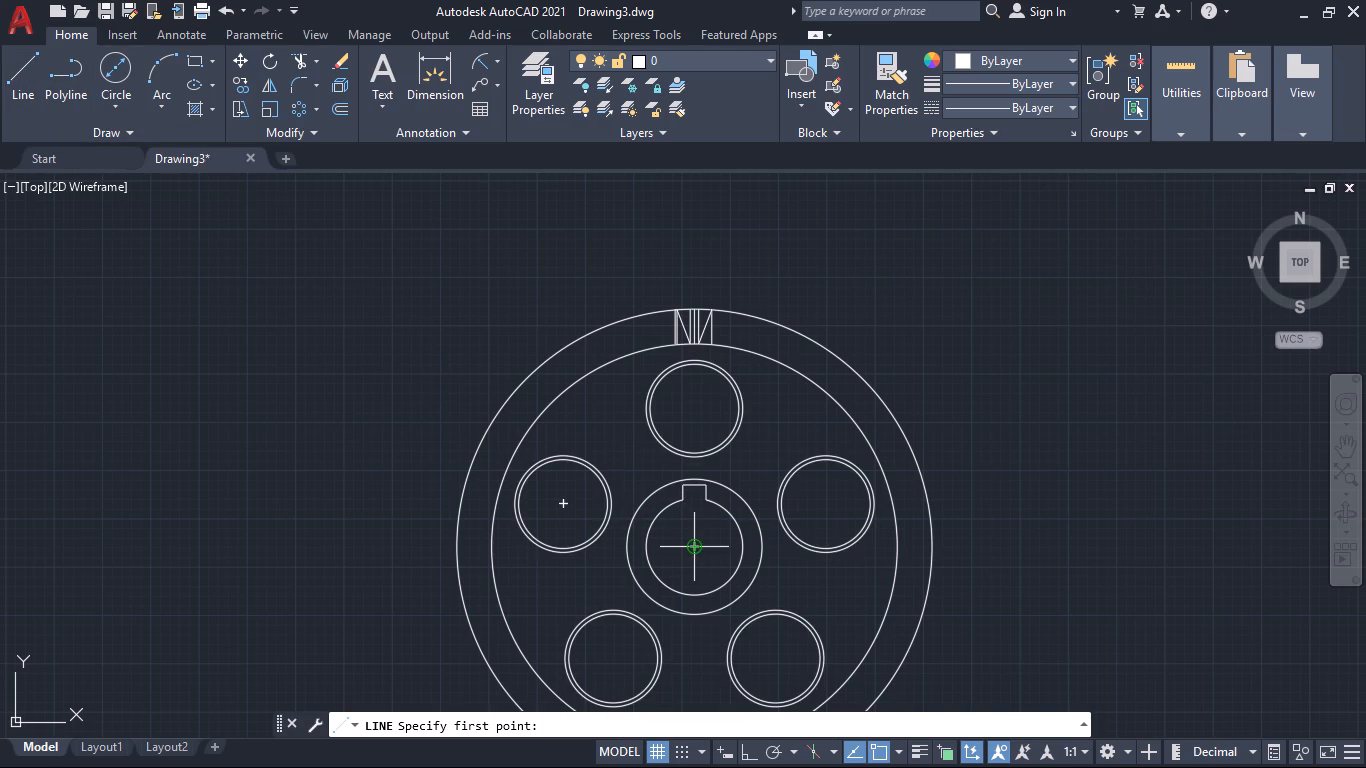
click(772, 754)
click(798, 753)
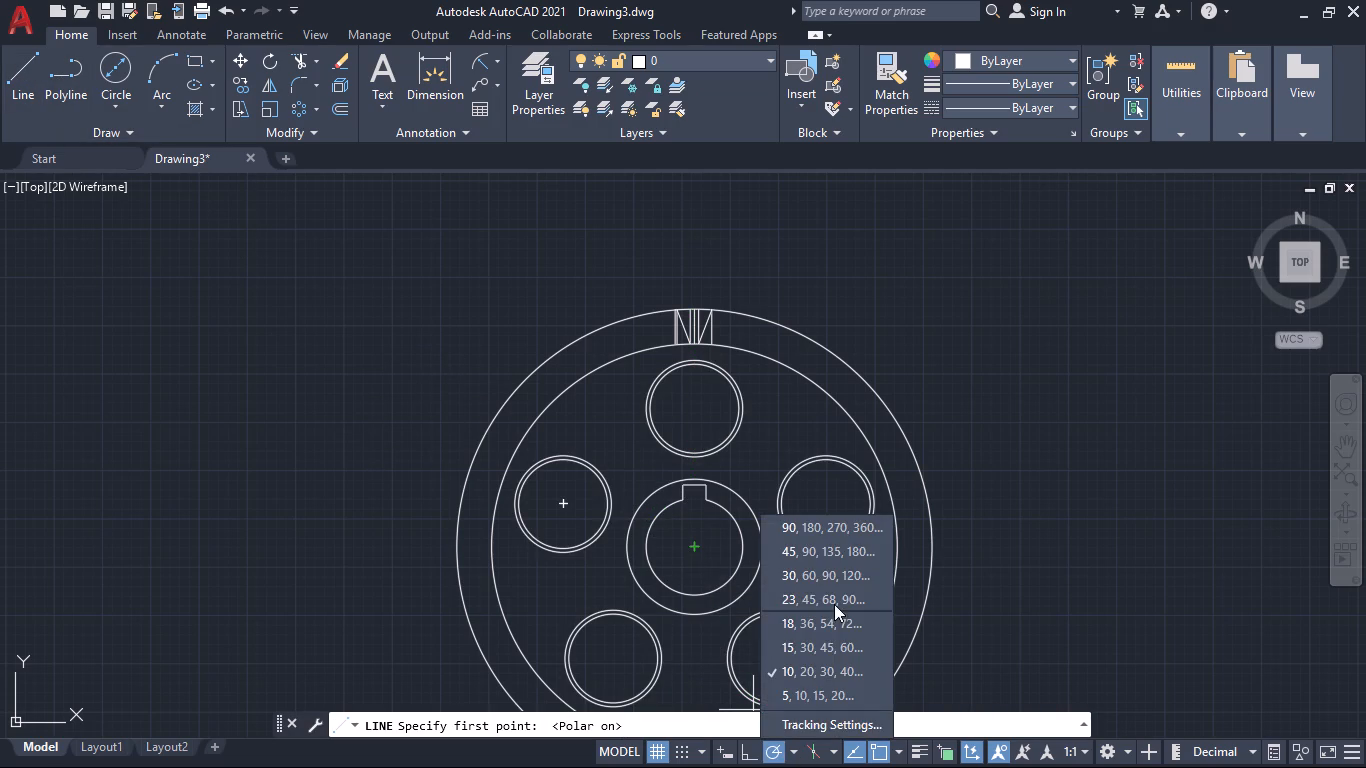
click(832, 576)
click(696, 548)
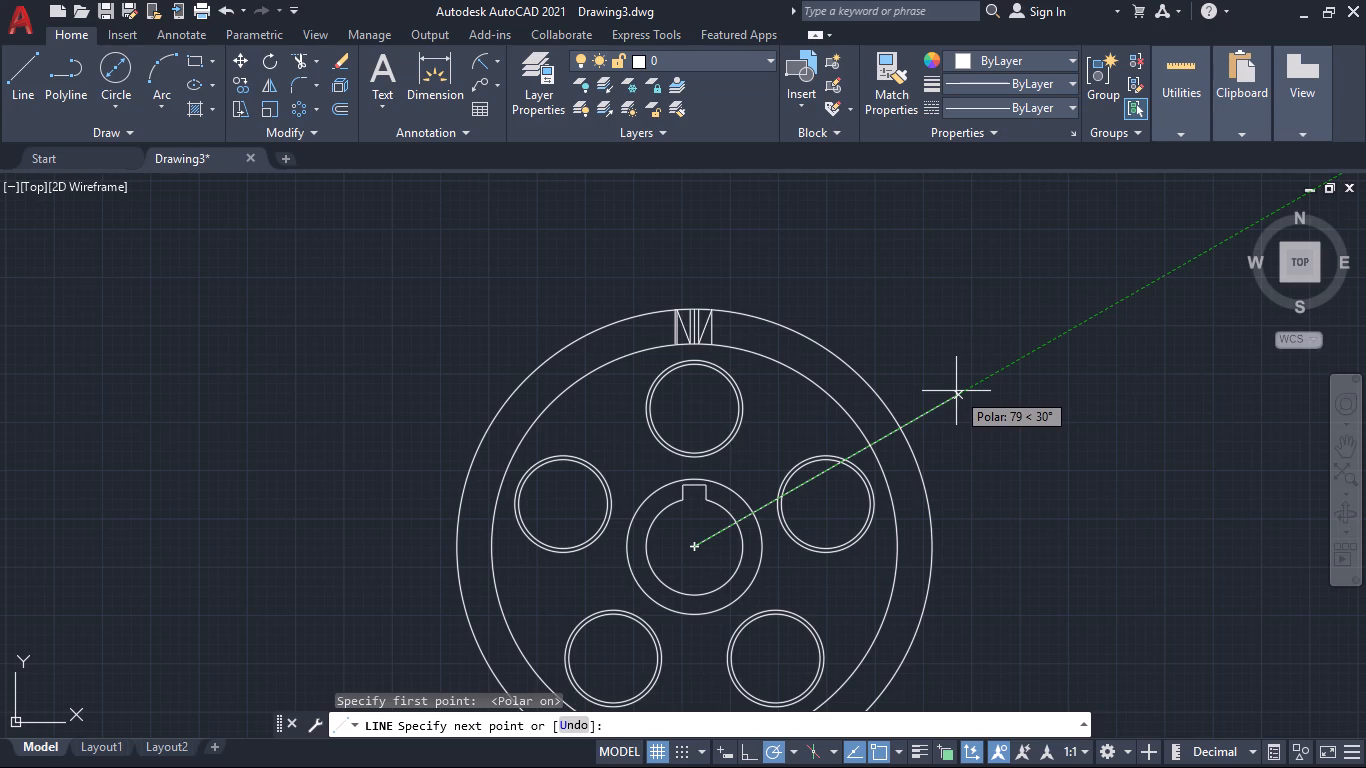
click(956, 391)
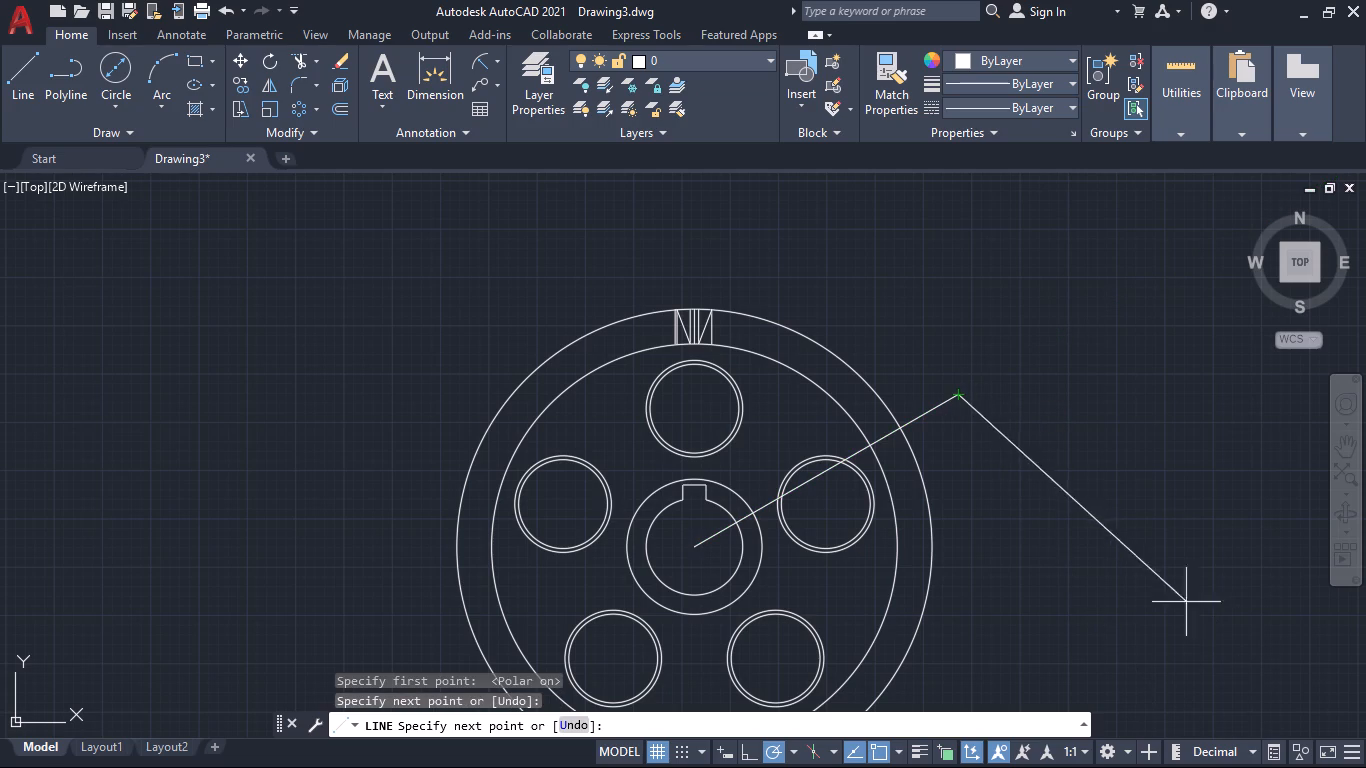
key(space)
key(space)
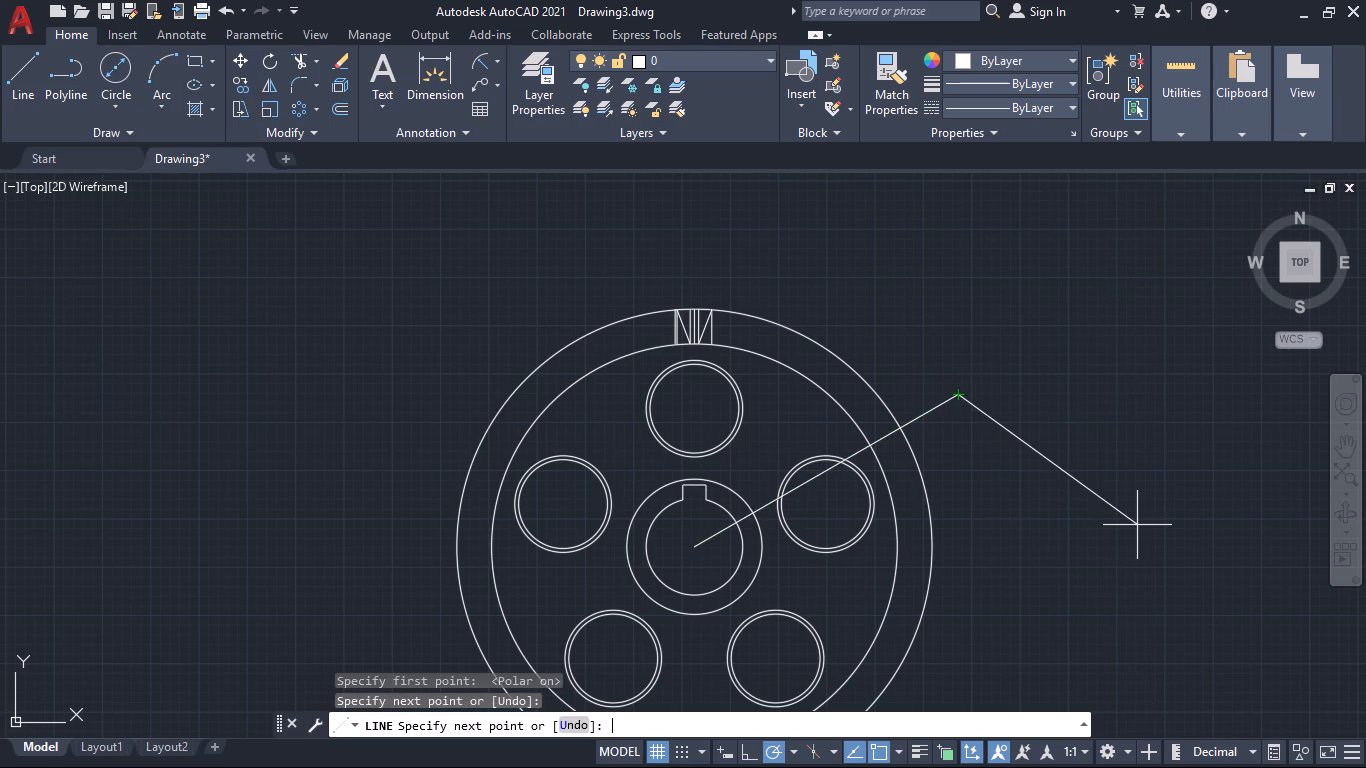
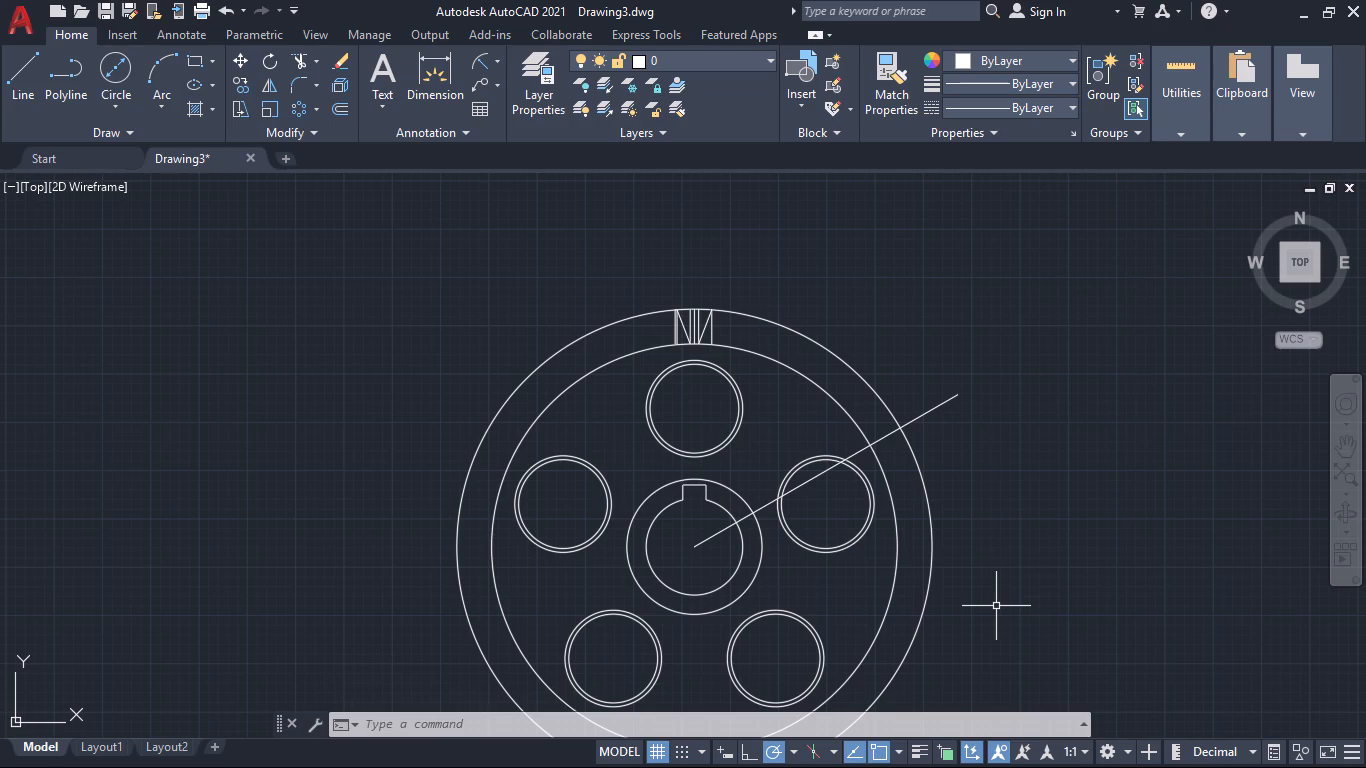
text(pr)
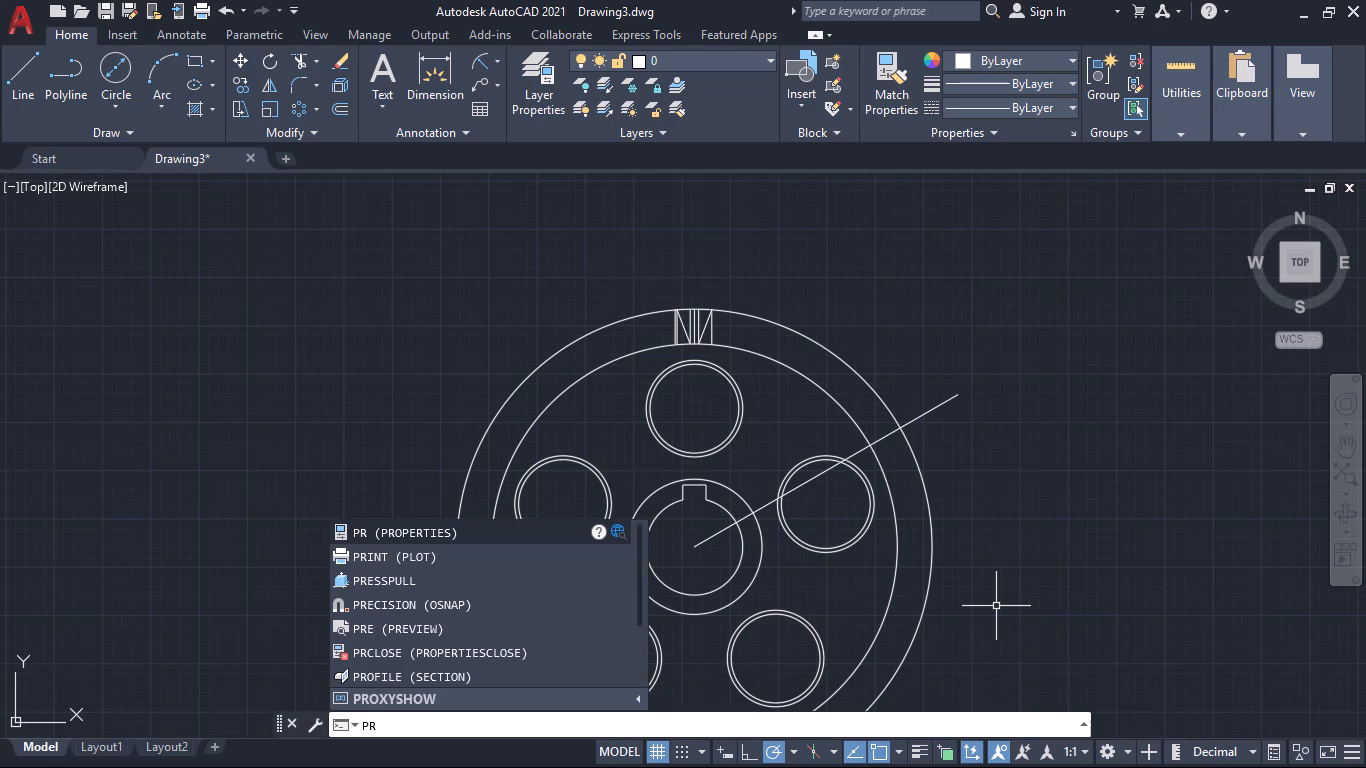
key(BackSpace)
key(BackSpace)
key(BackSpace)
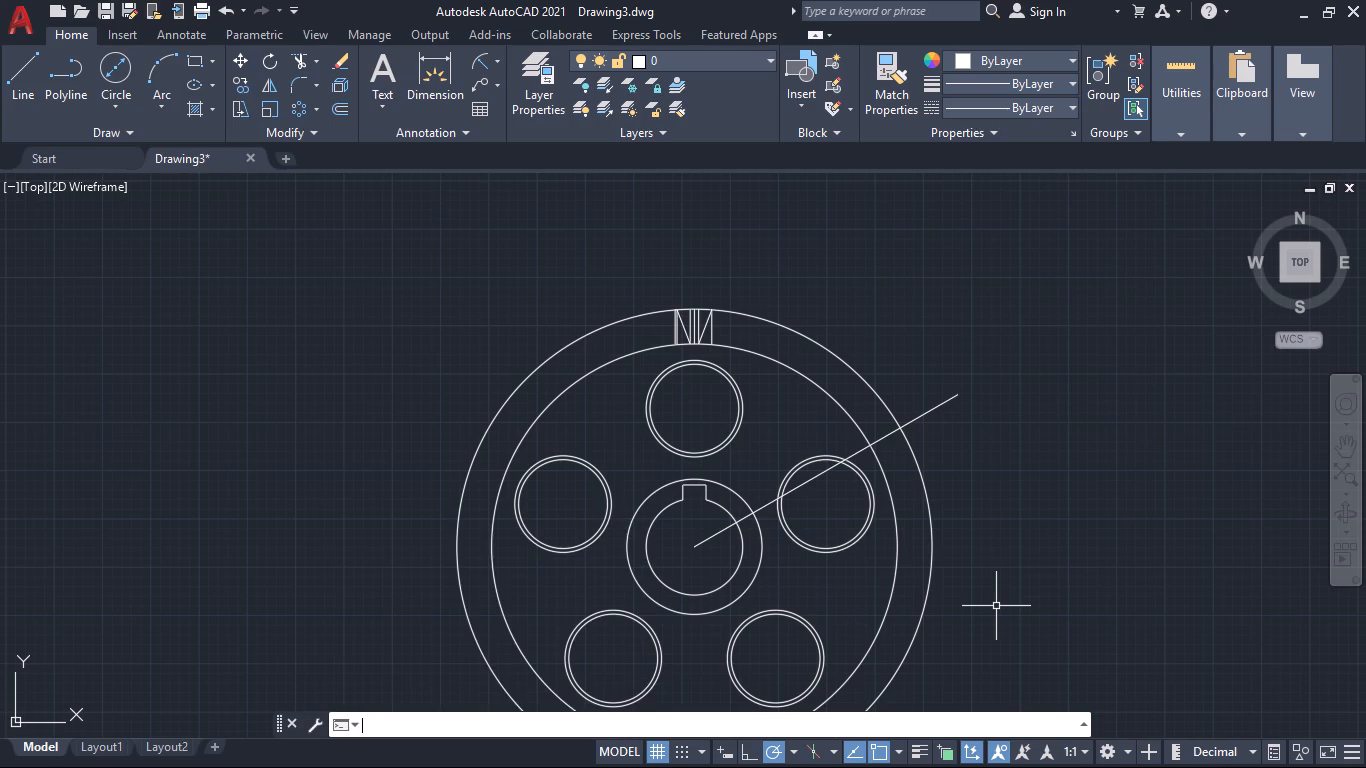
Break the 30° line at its intersections with the inner and outer rim circles, using Break at Point.
text(brea)
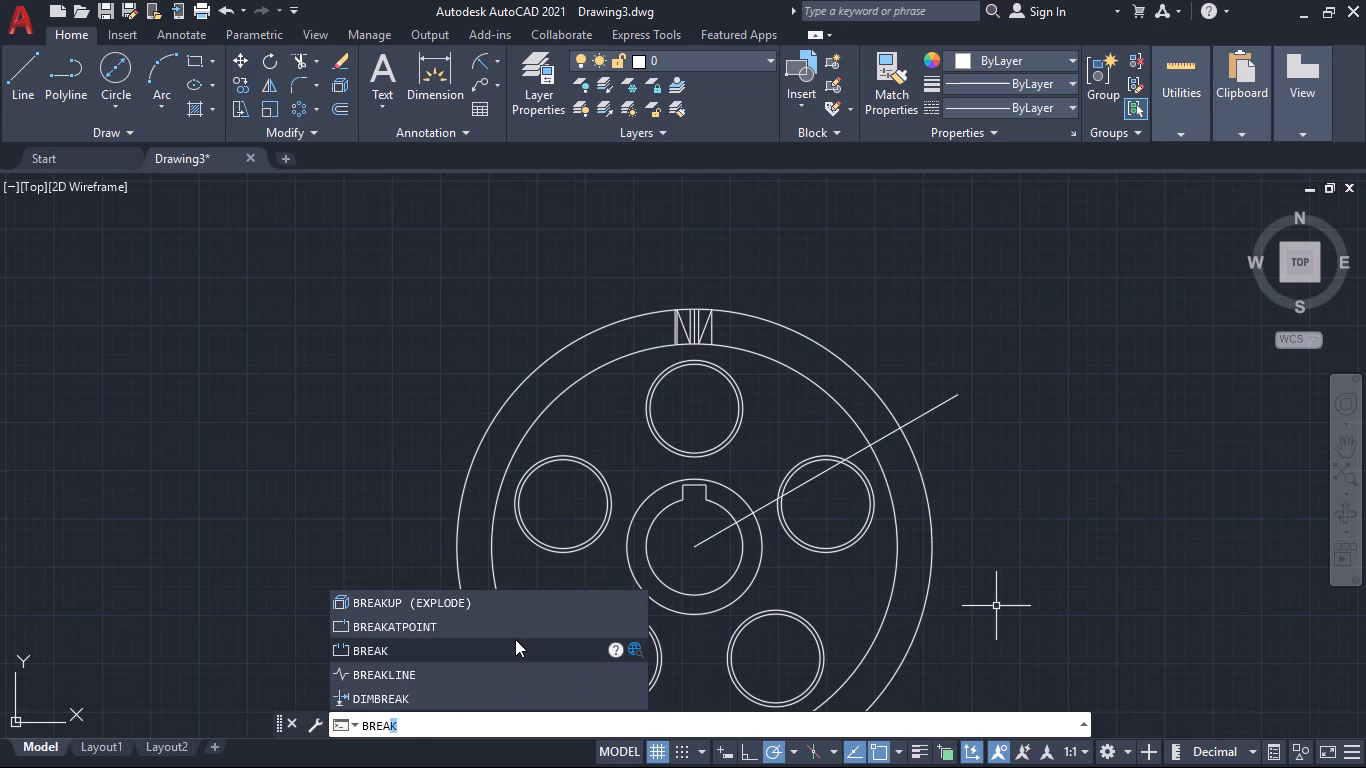
click(513, 632)
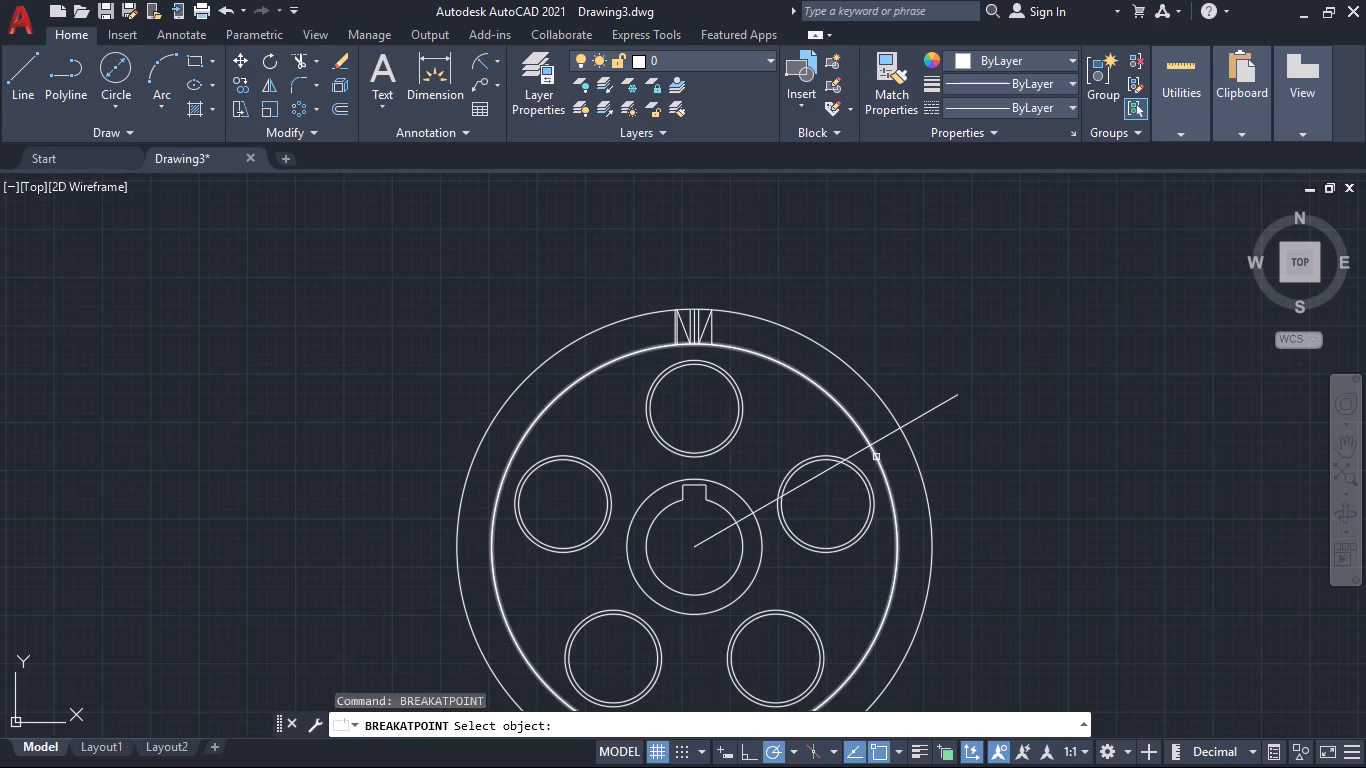
click(877, 440)
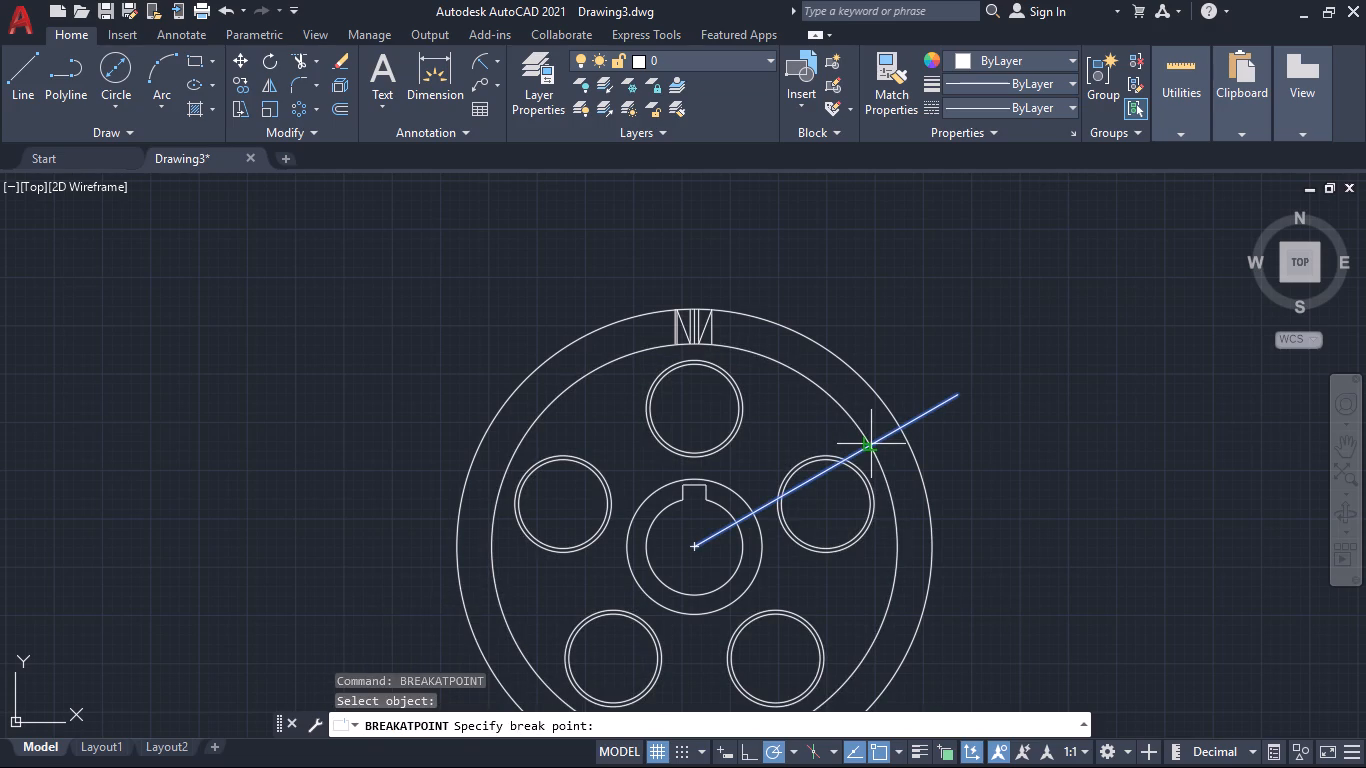
click(867, 448)
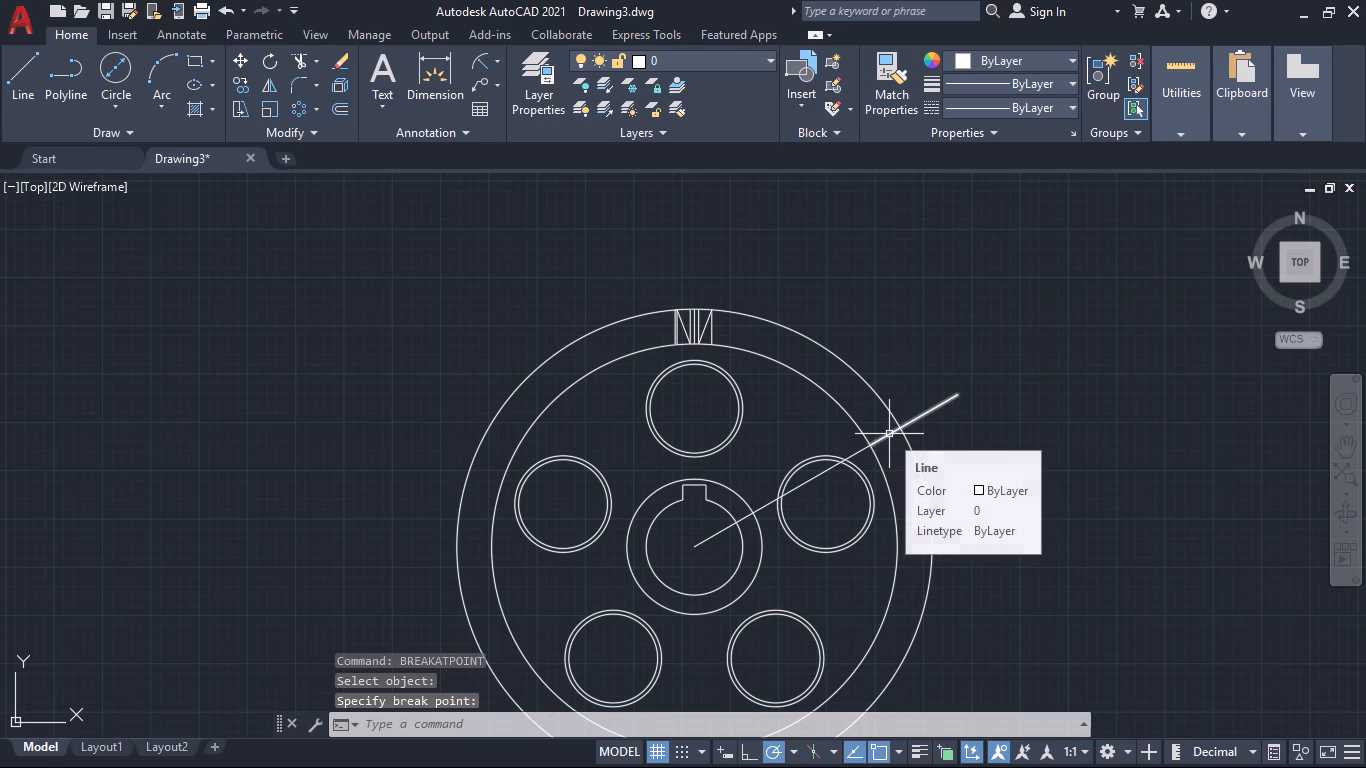
key(space)
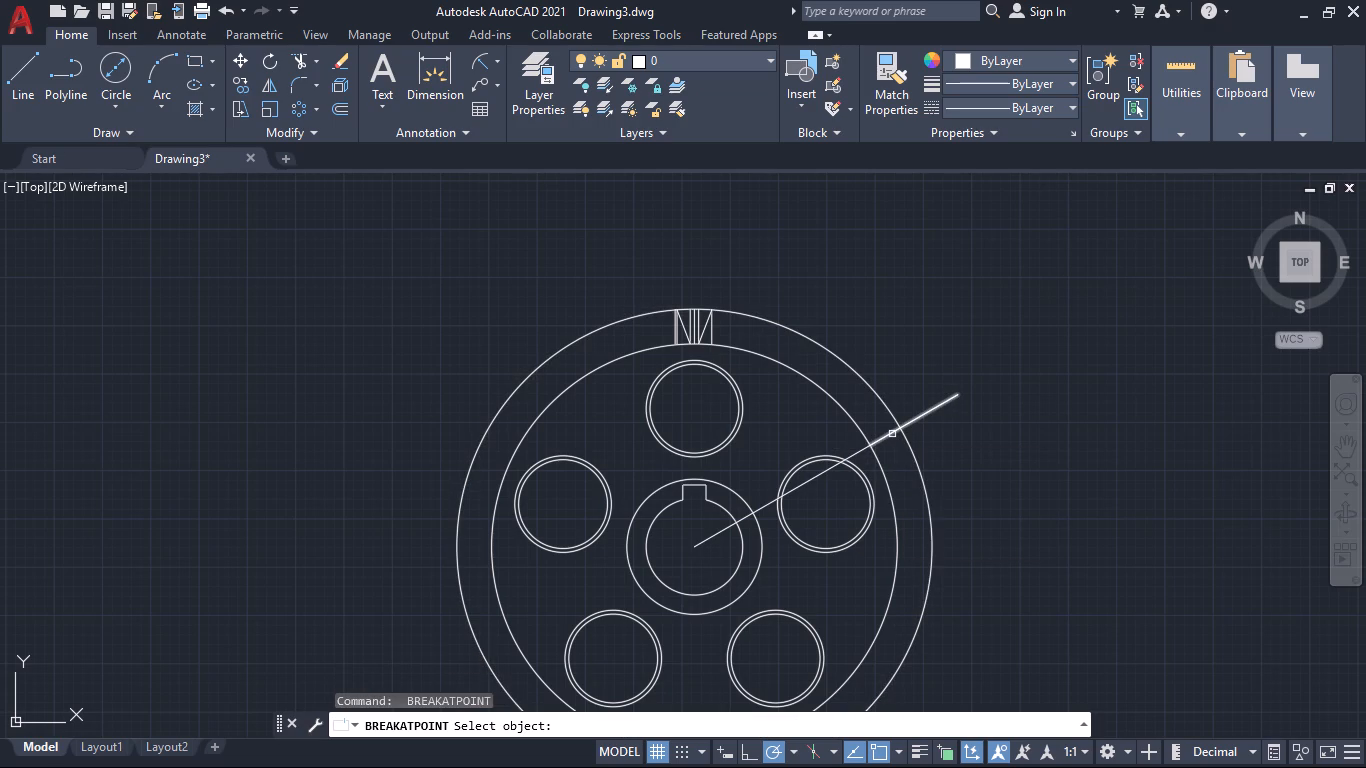
click(888, 433)
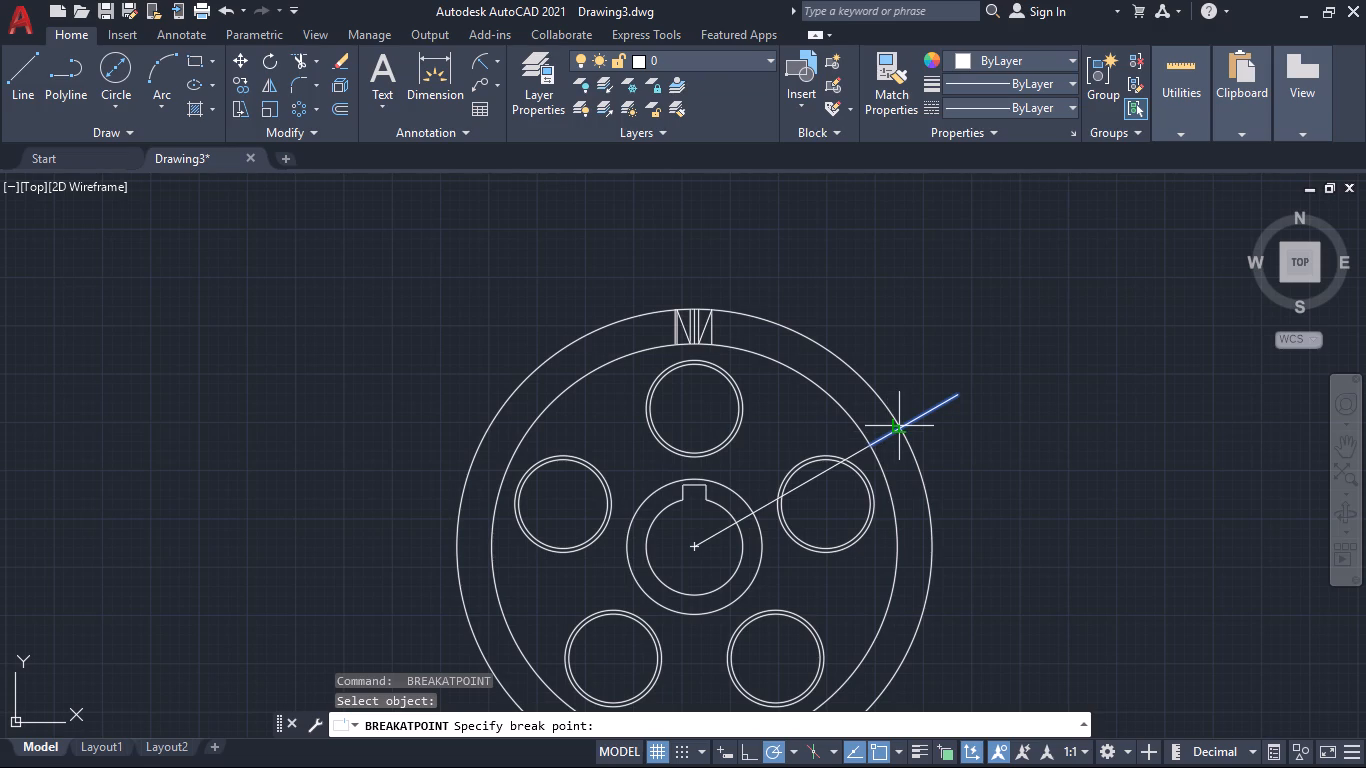
click(896, 427)
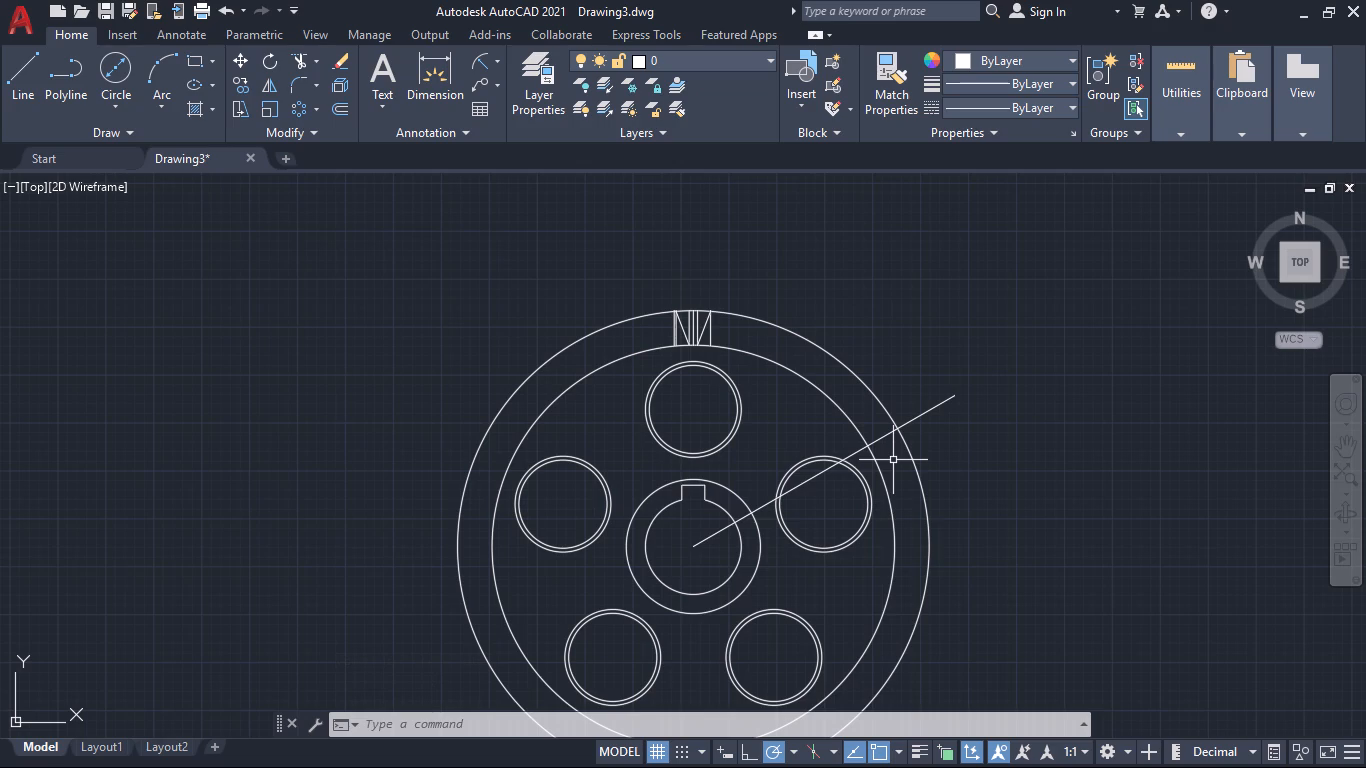
Offset the 30° line segment between the two rim circles by 1.75 mm to both sides.
key(o)
key(Return)
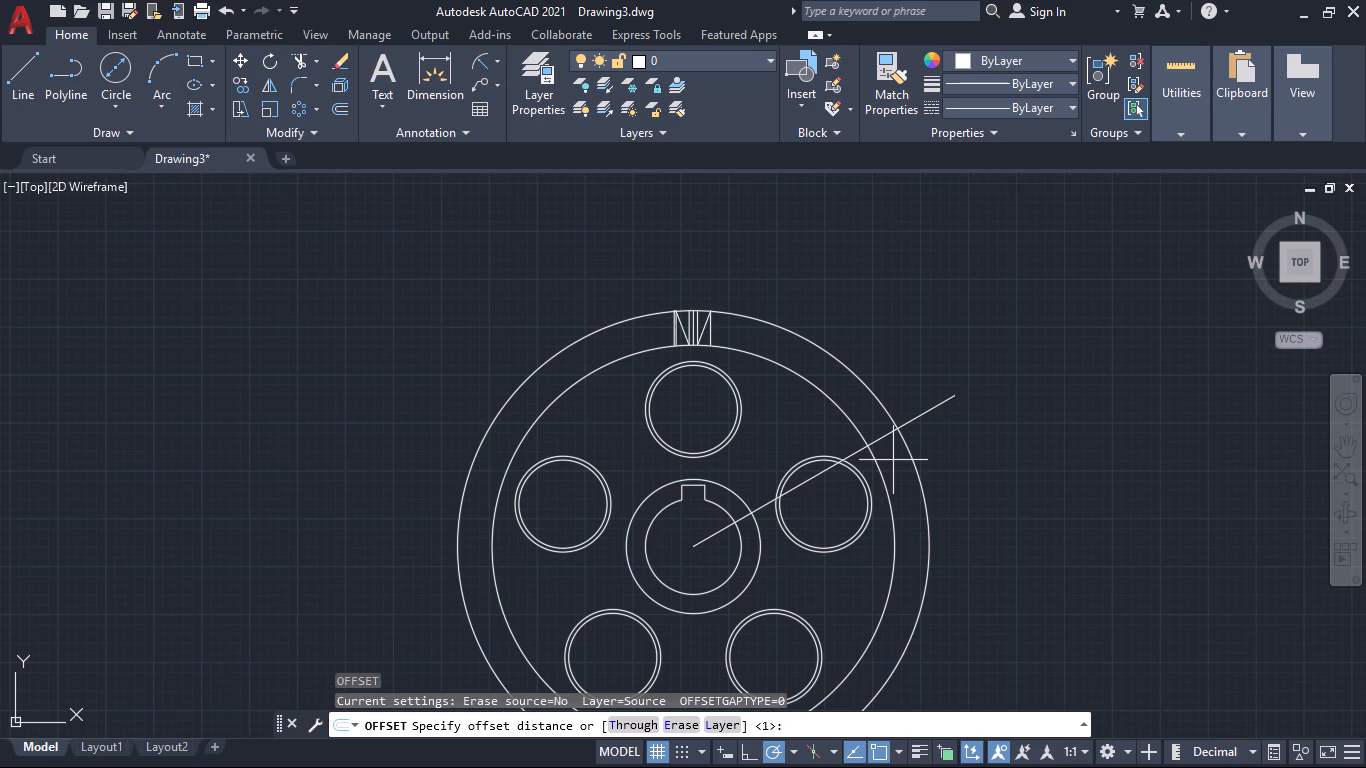
key(1)
text(.75)
key(Return)
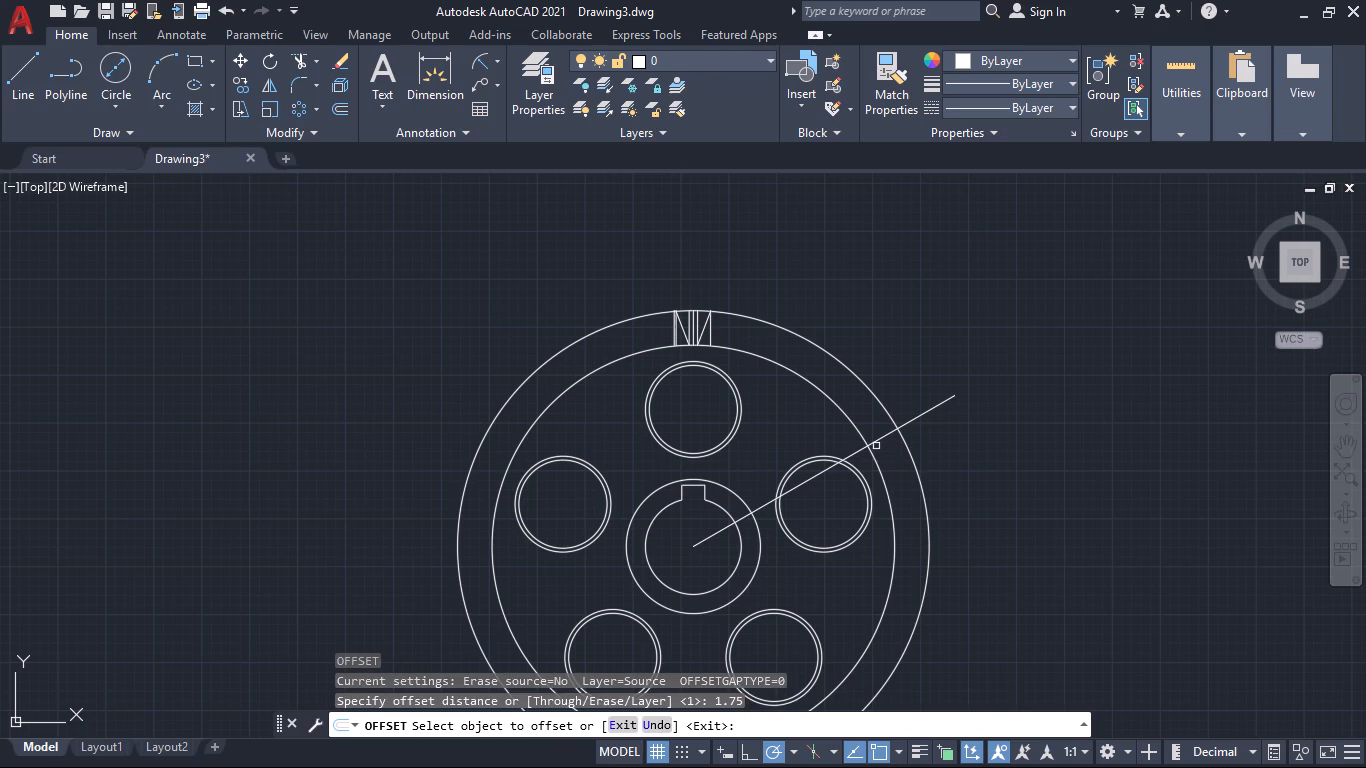
click(875, 444)
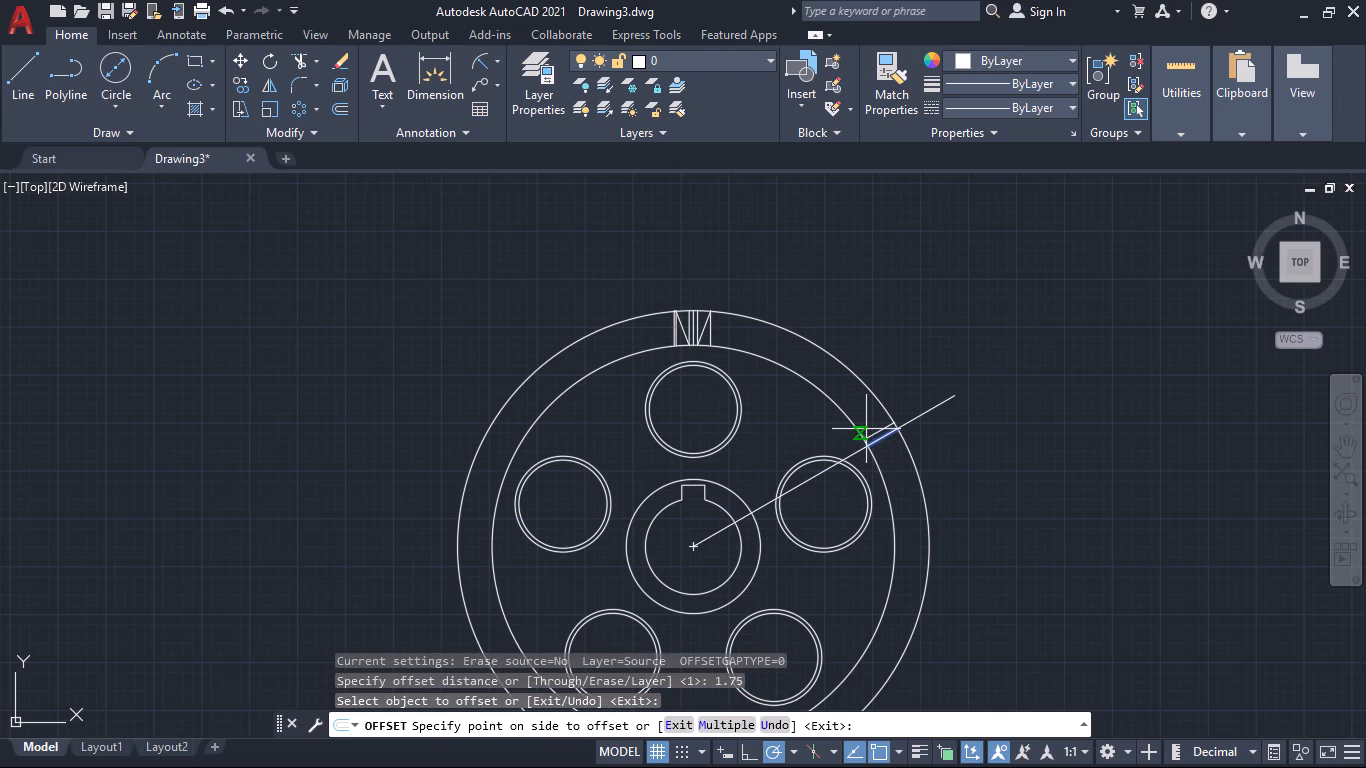
click(866, 429)
click(876, 441)
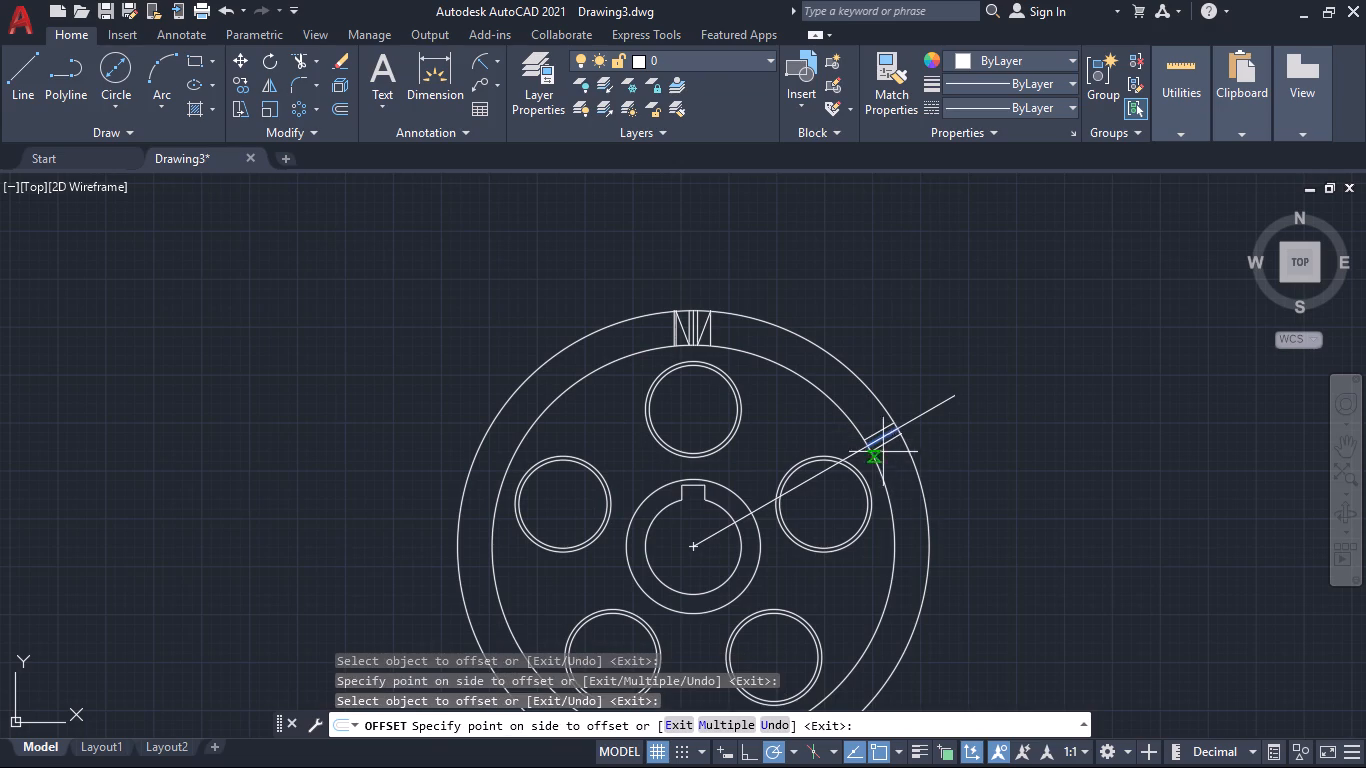
click(896, 468)
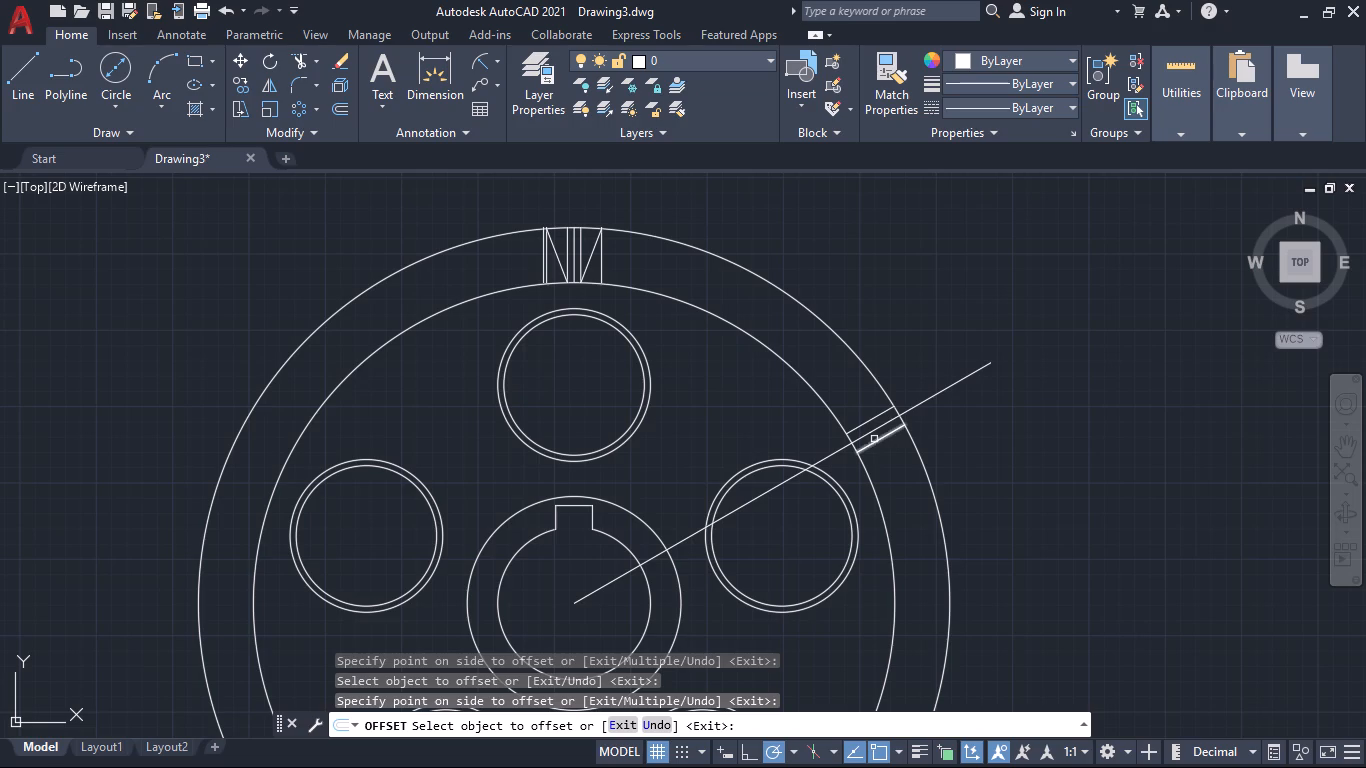
key(space)
Offset by 4.5 mm the central 30° rim segment to its upper side and the lower 1.75 mm offset line further downward.
key(space)
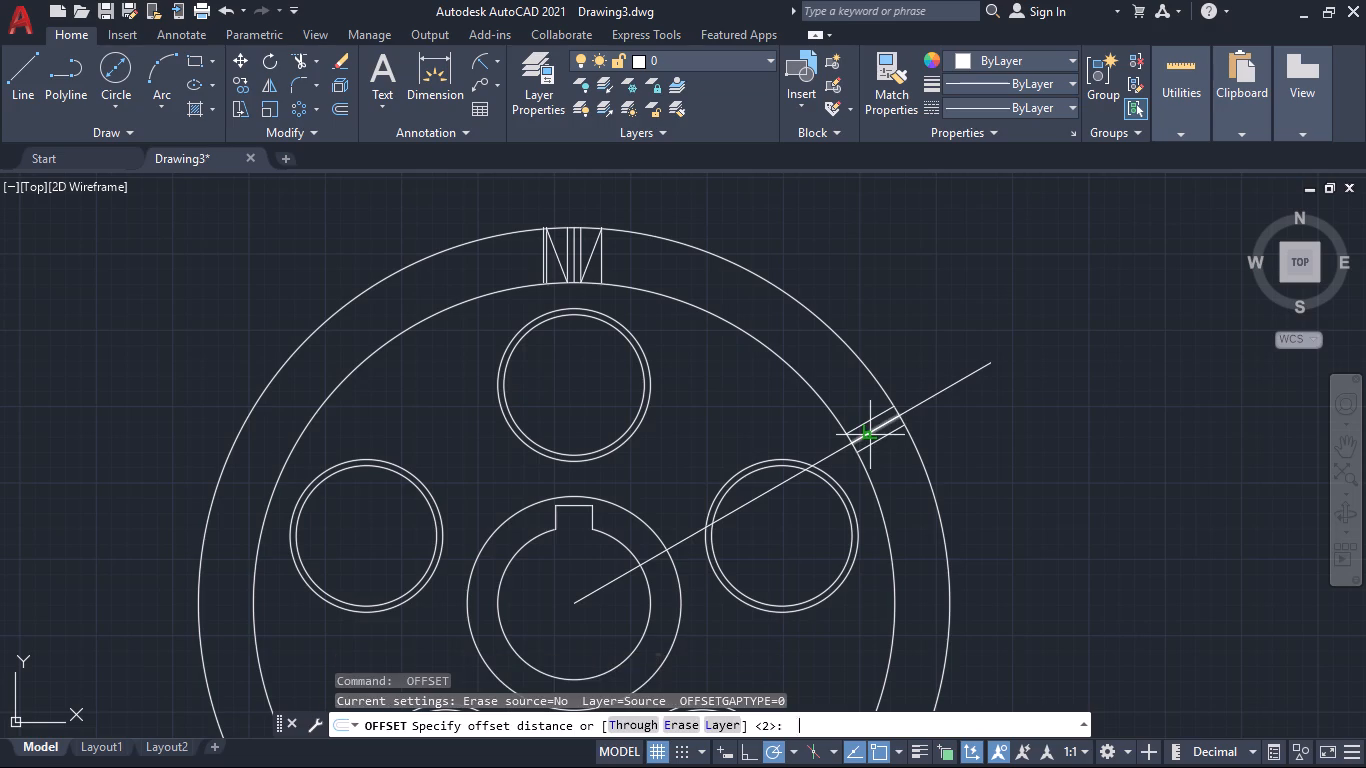
text(4.5)
key(Return)
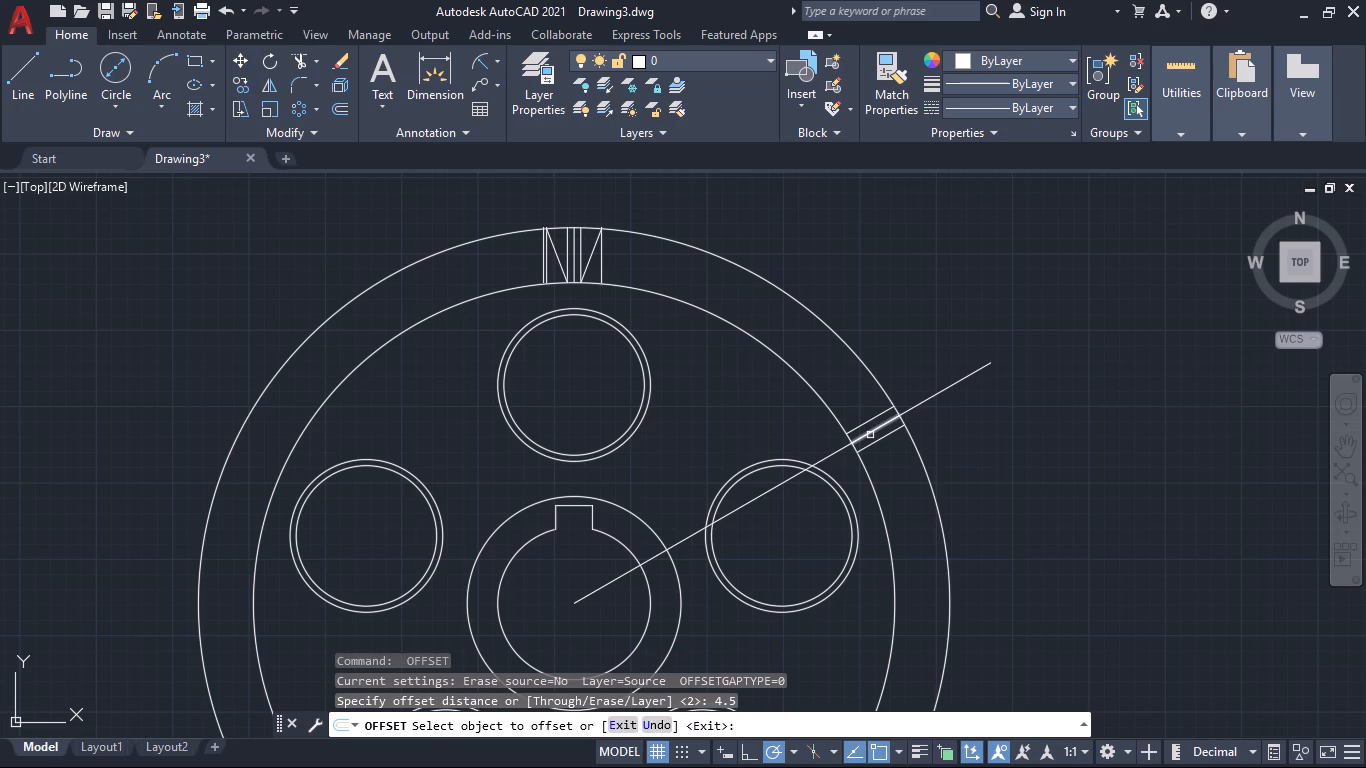
click(868, 433)
click(835, 397)
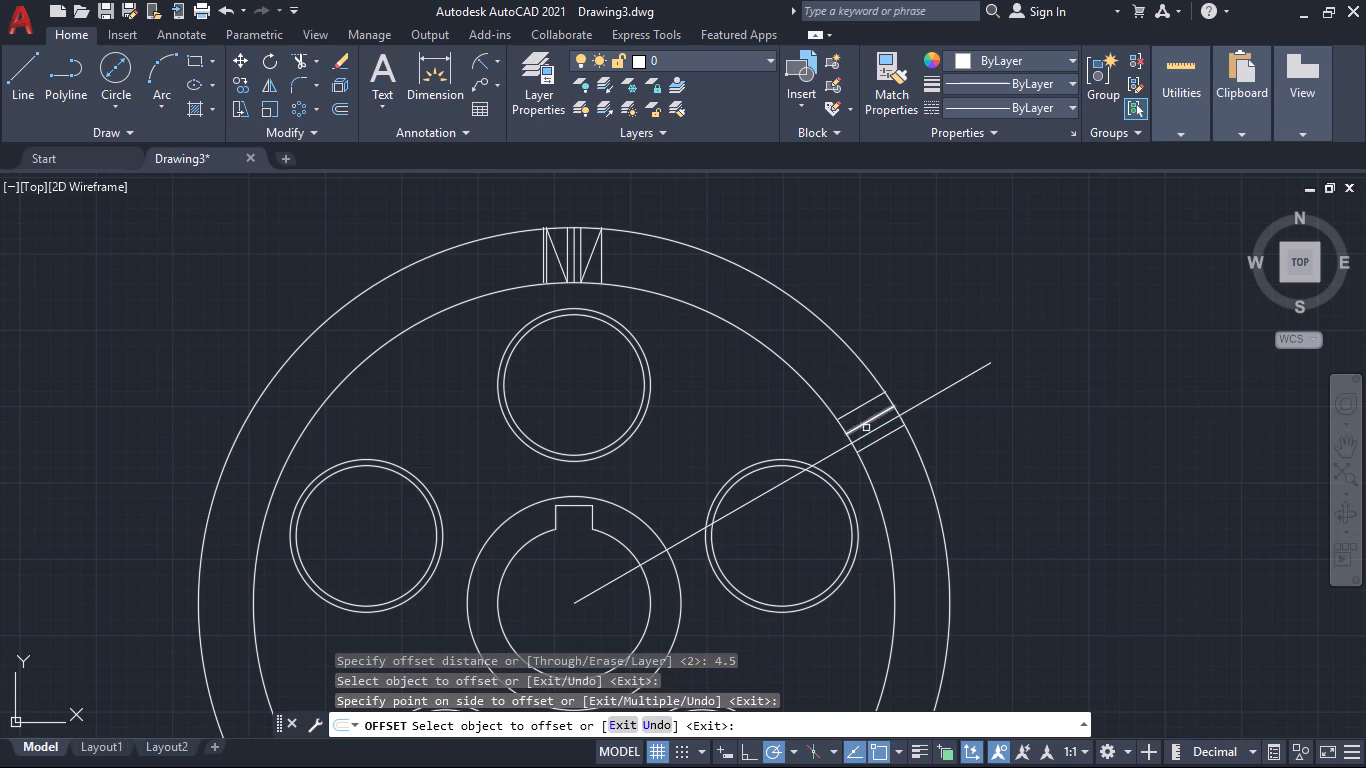
click(874, 444)
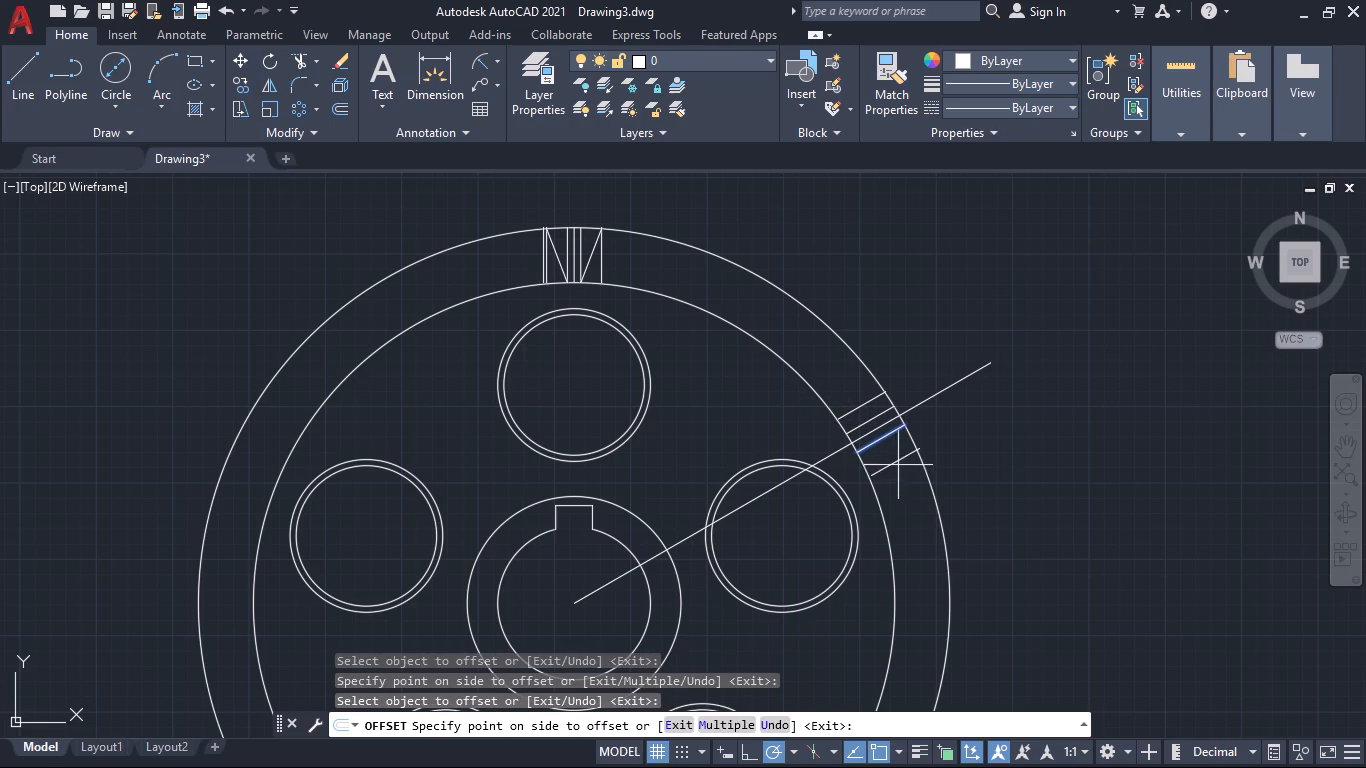
click(902, 468)
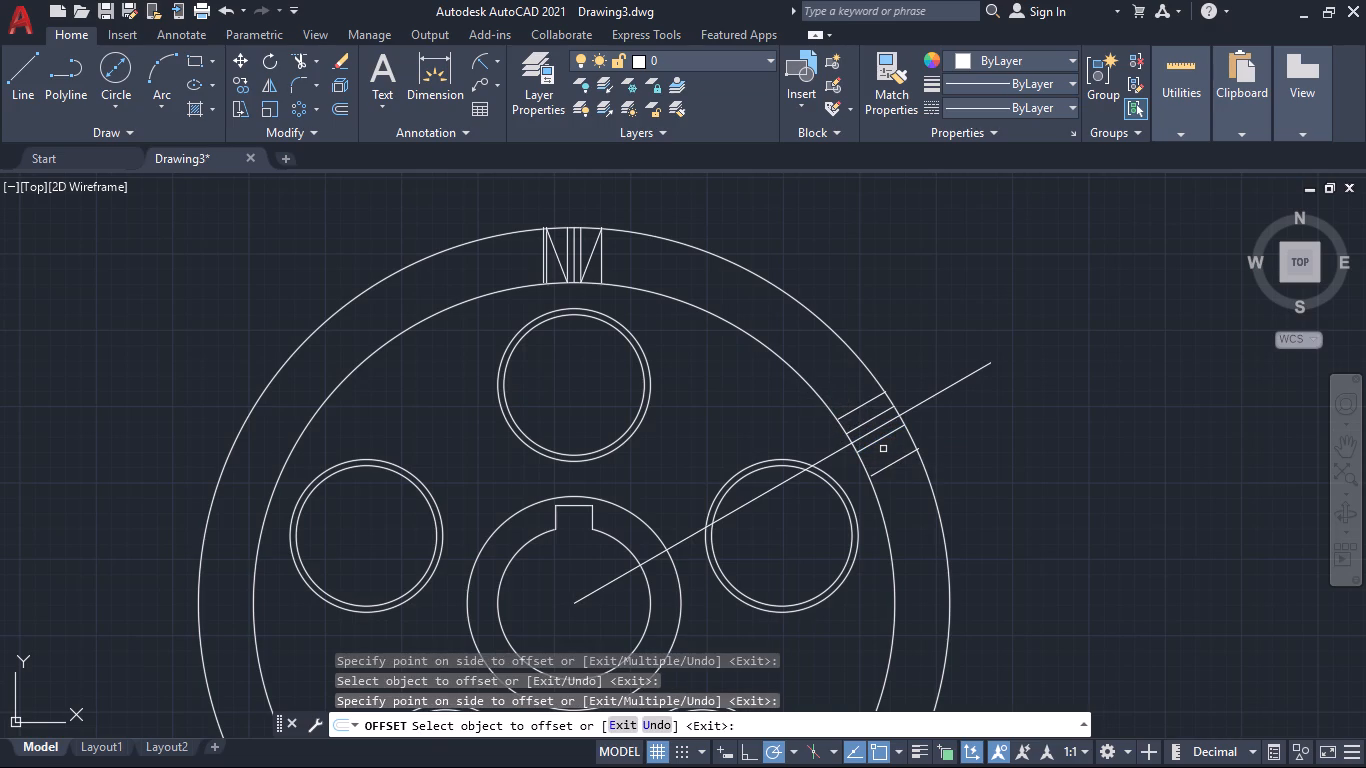
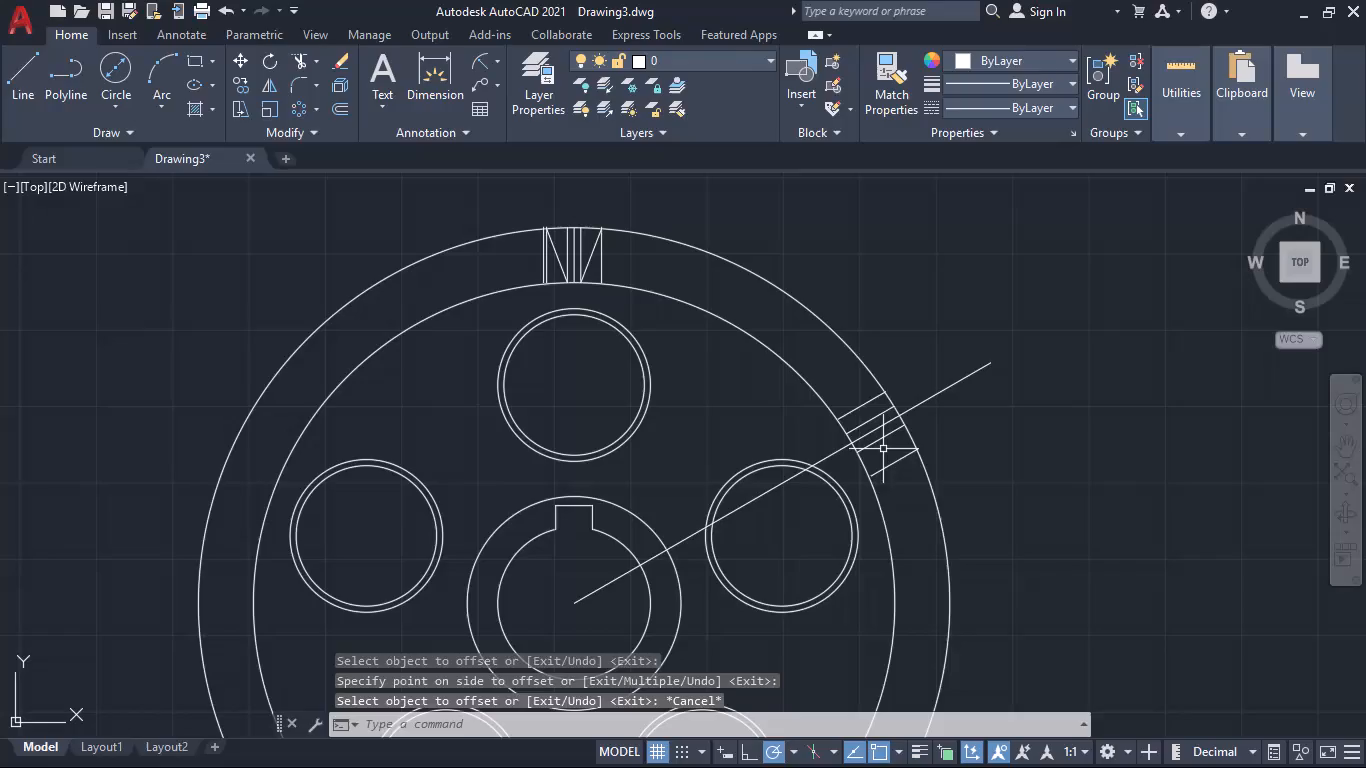
Undo the 30° line, both rim profiles with their offsets, and the erasure of the pitch circle and horizontal centre line.
key(ctrl+z)
key(ctrl+z)
key(ctrl+z)
key(ctrl+z)
key(ctrl+z)
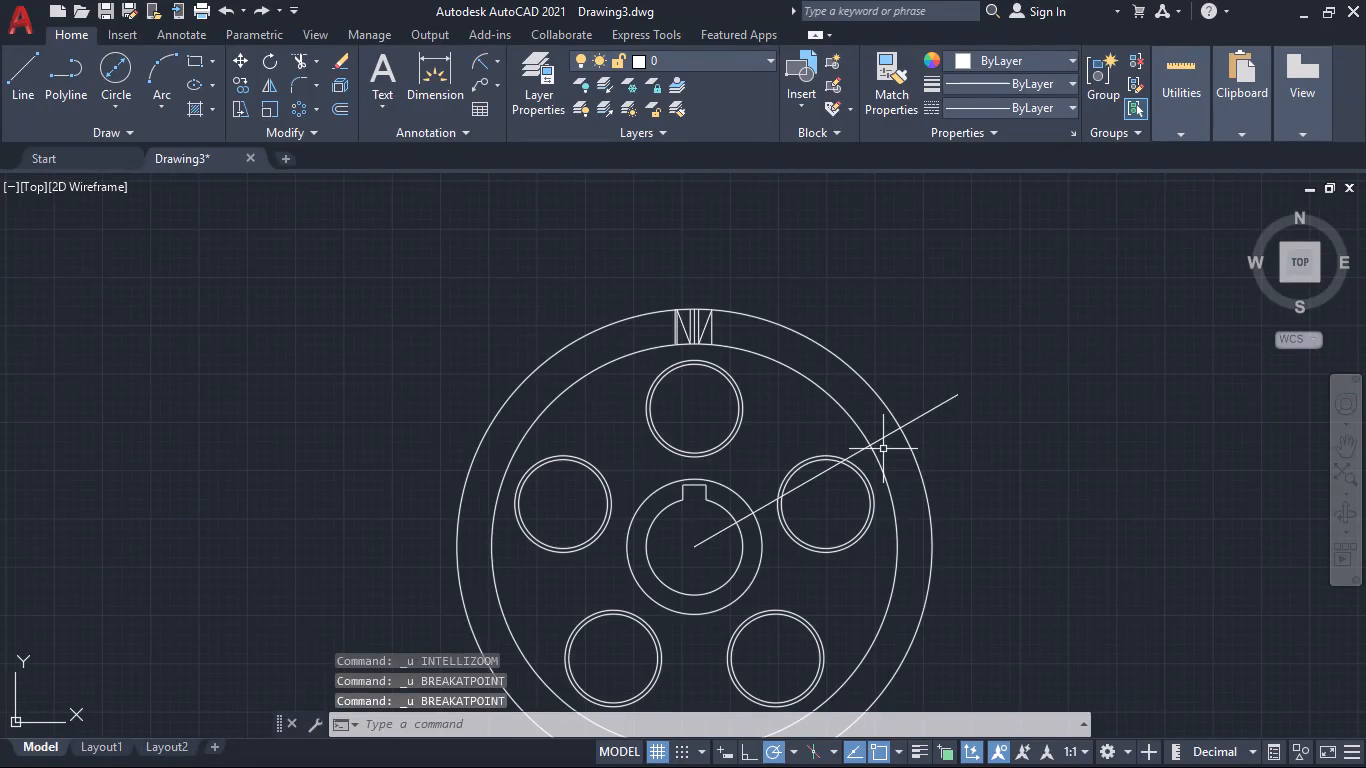
key(ctrl+z)
key(ctrl+z)
key(ctrl+z)
key(ctrl+z)
key(ctrl+z)
key(ctrl+z)
key(ctrl+z)
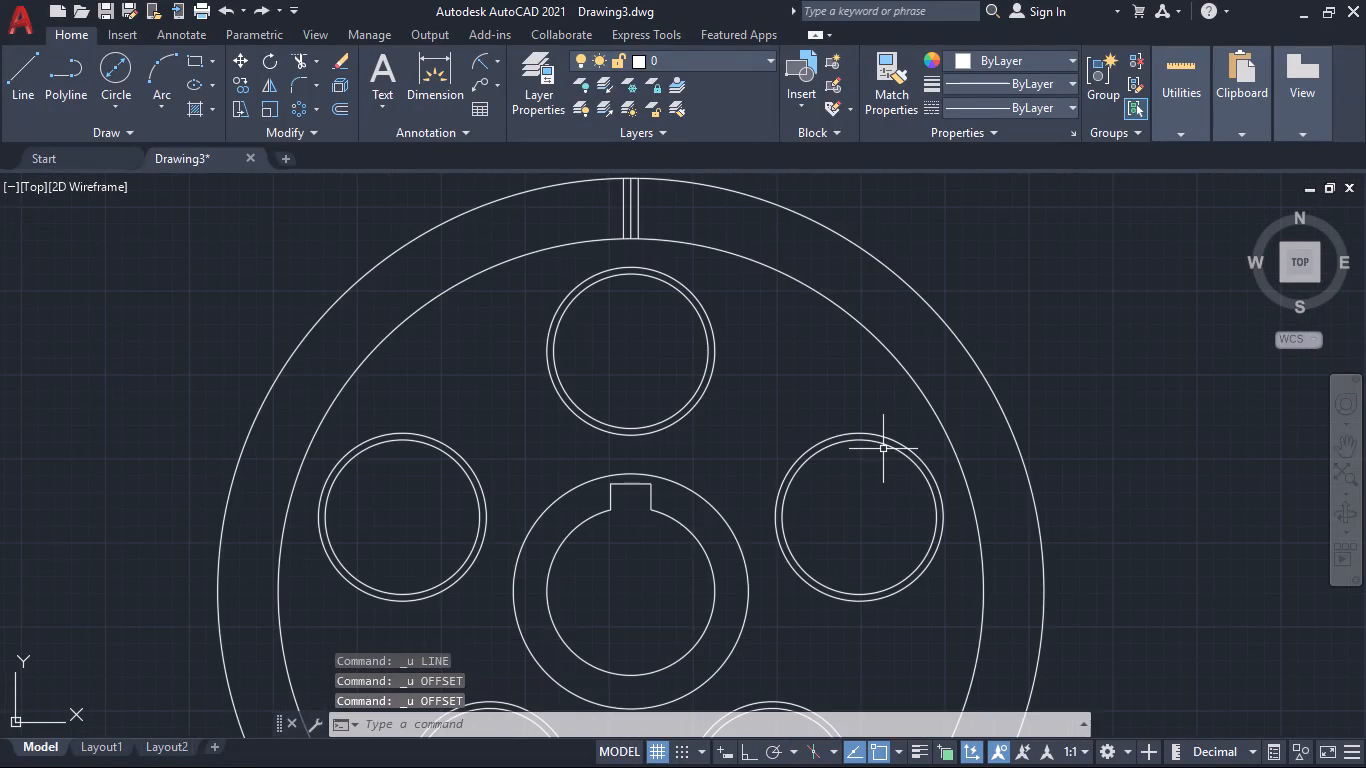
key(ctrl+z)
key(ctrl+z)
key(ctrl+z)
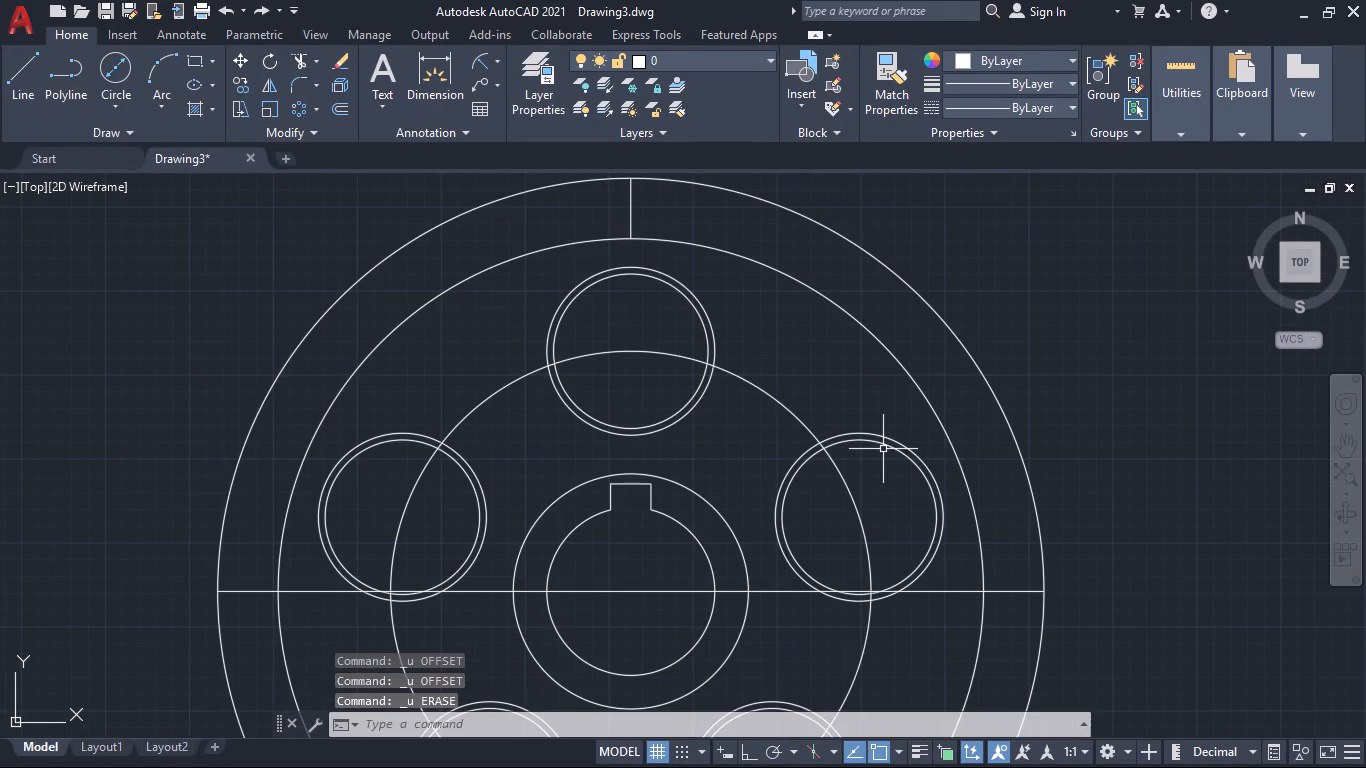
Erase the construction pitch circle passing through the centres of the five web holes.
click(800, 423)
key(Delete)
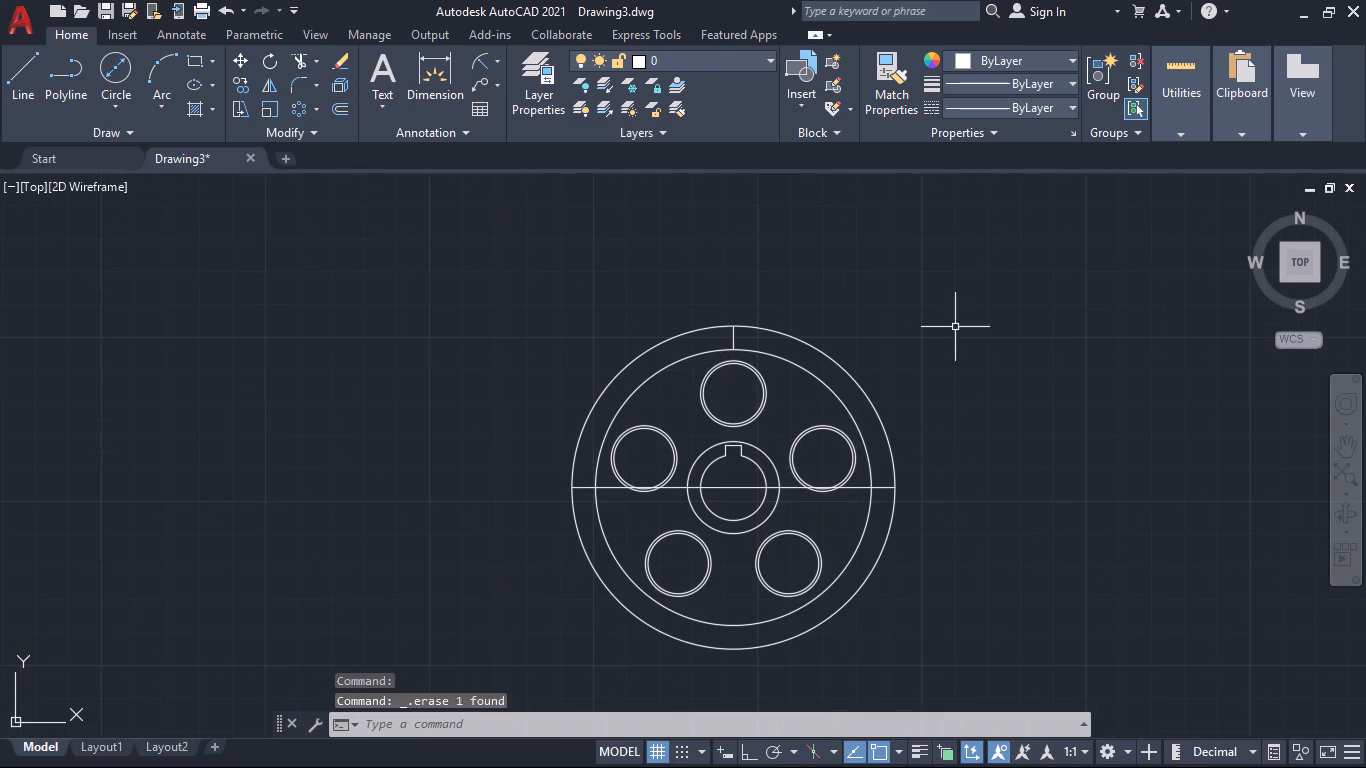
Draw a 105 mm diameter circle in the empty space beside the wheel, using Center, Diameter.
click(114, 66)
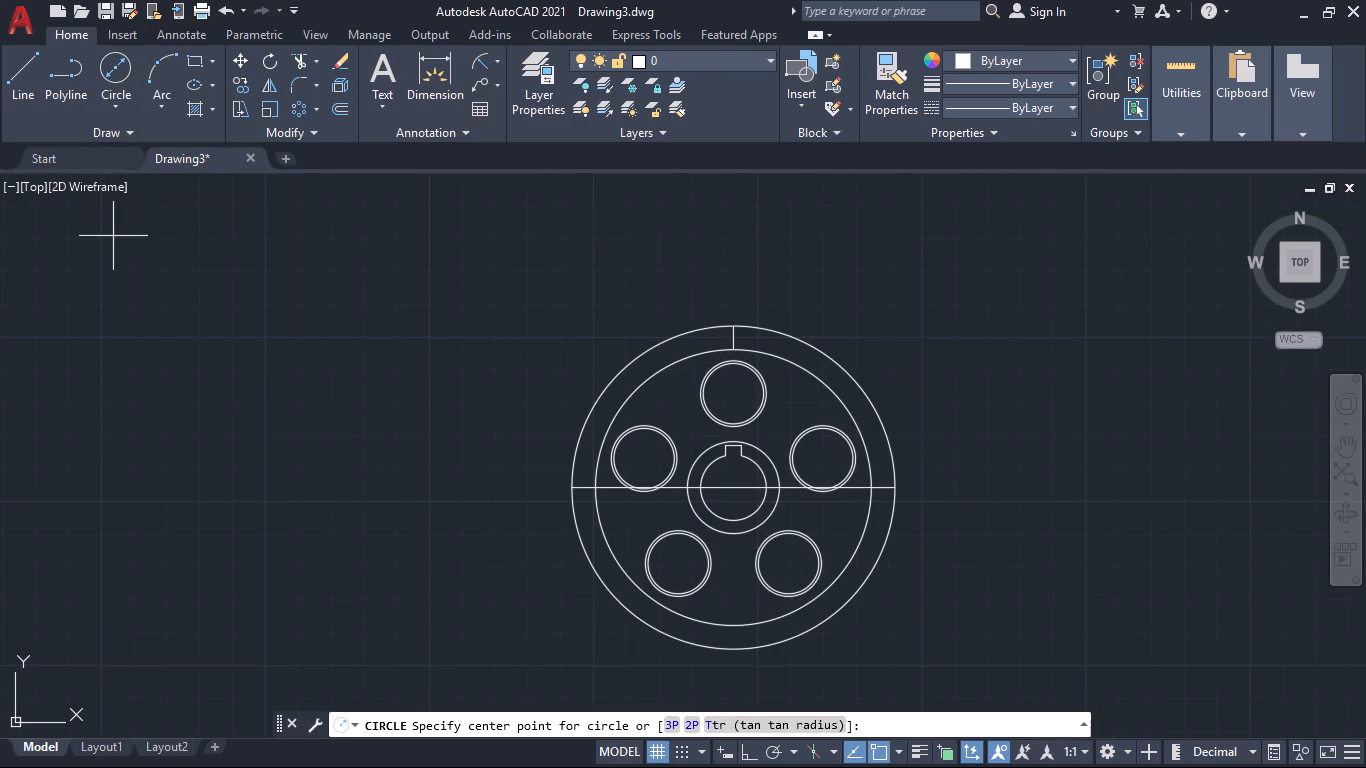
click(221, 374)
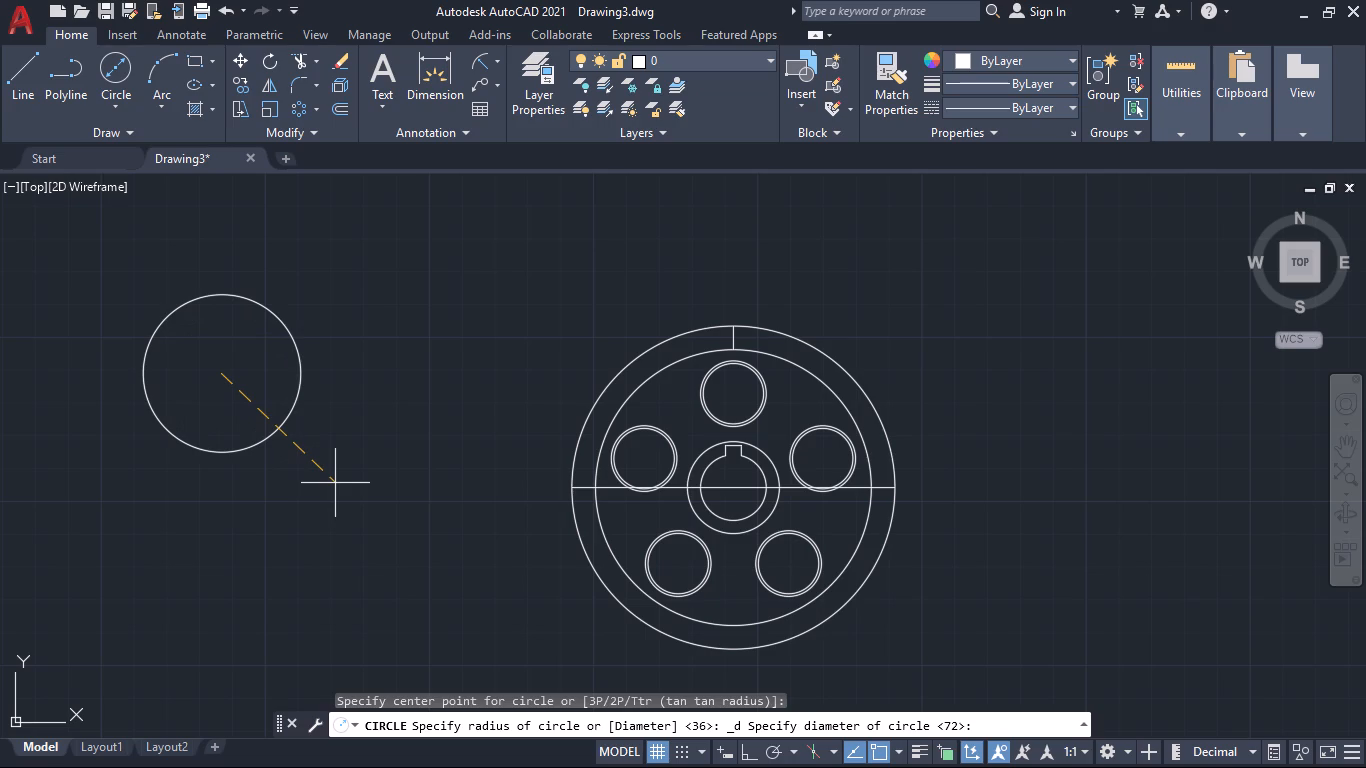
text(105)
key(Return)
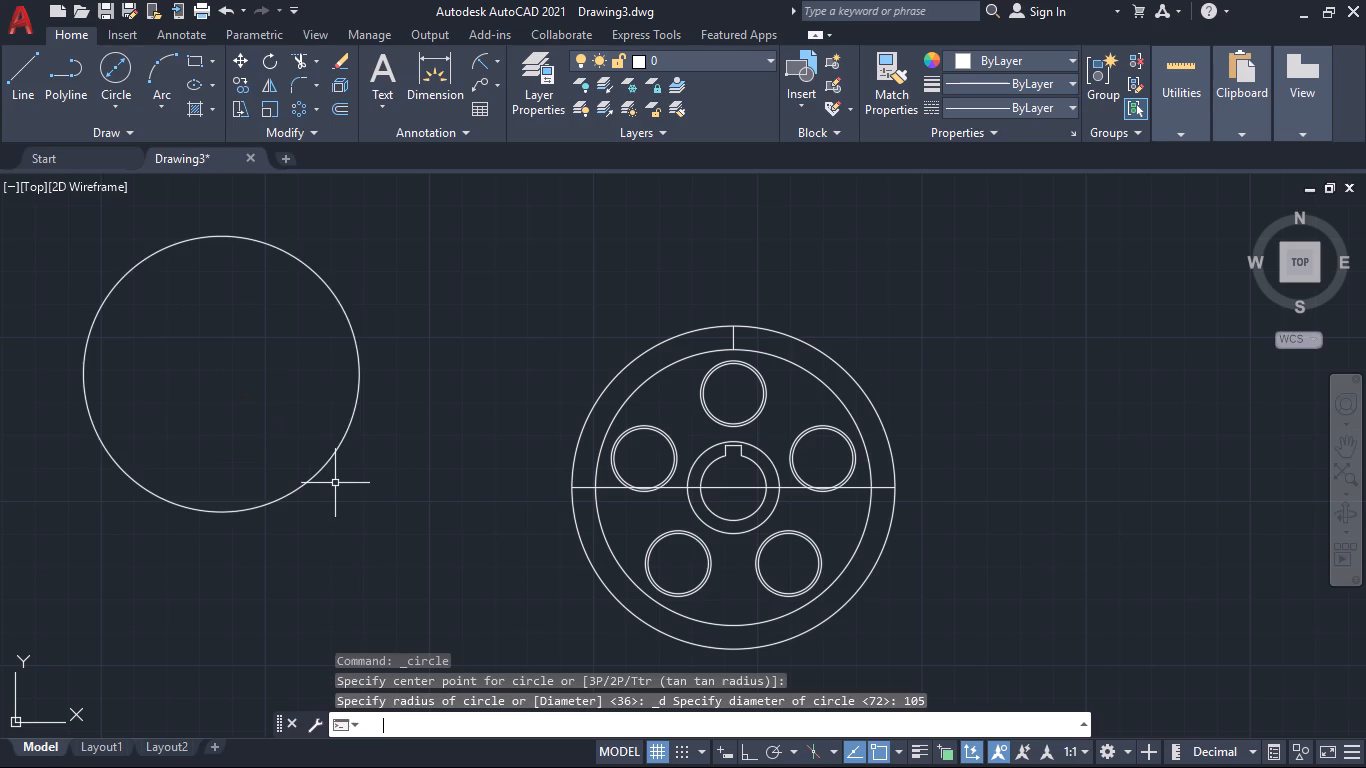
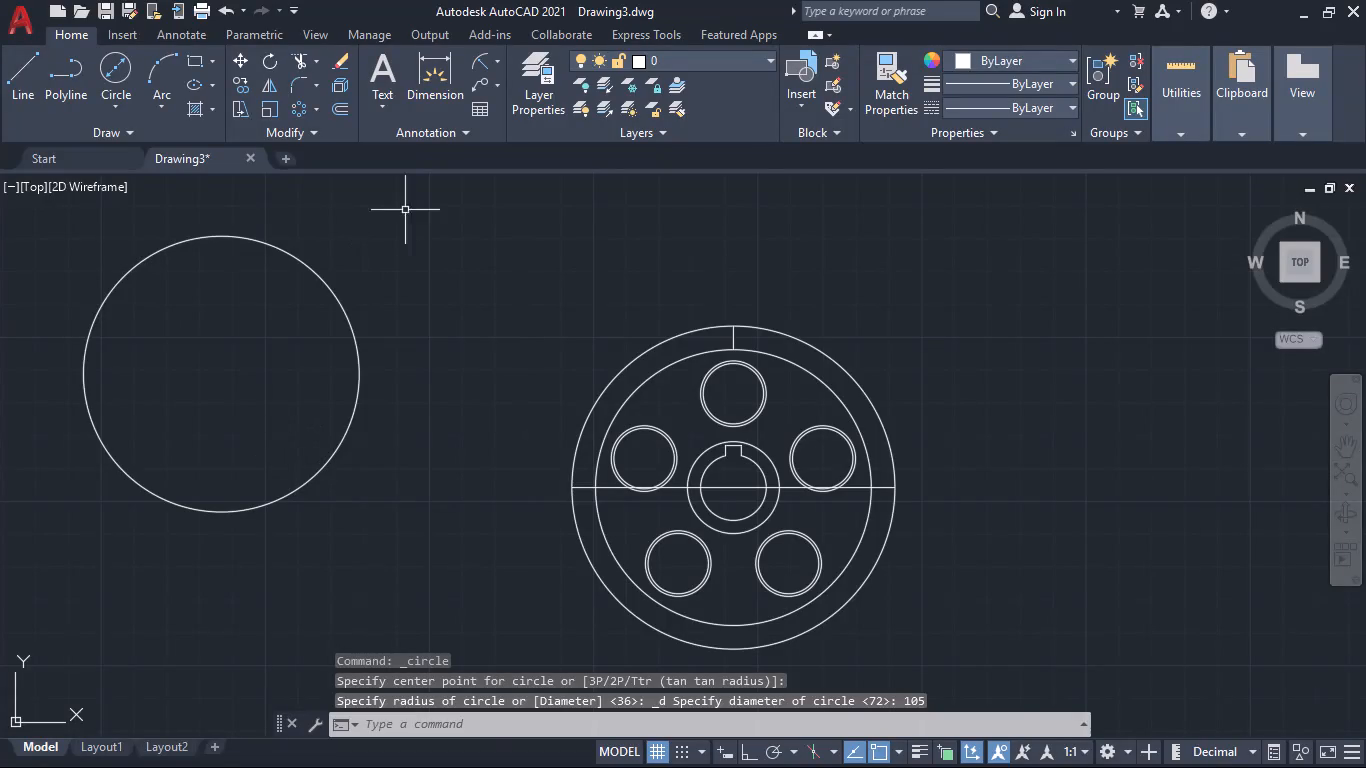
Draw two circles of 123 mm and 117 mm diameter concentric with the separate 105 mm circle.
click(120, 60)
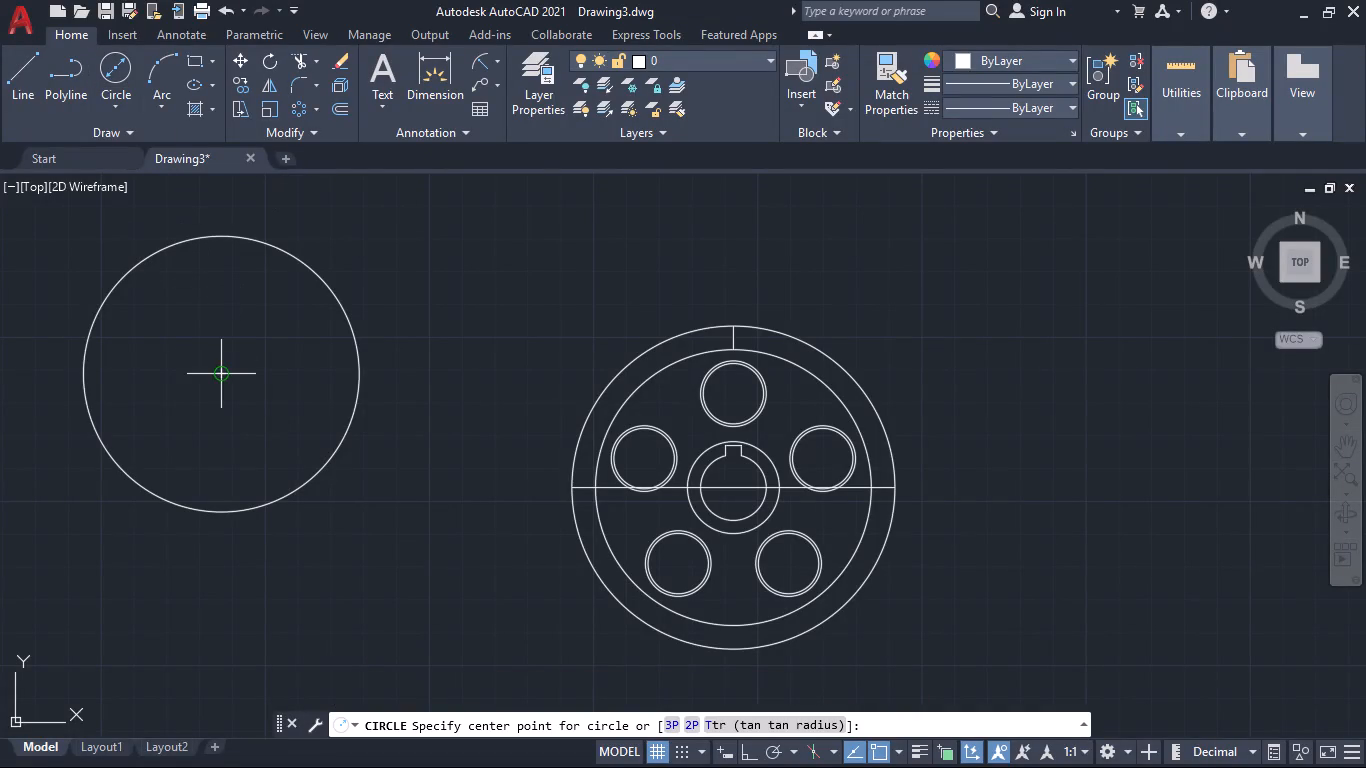
click(222, 372)
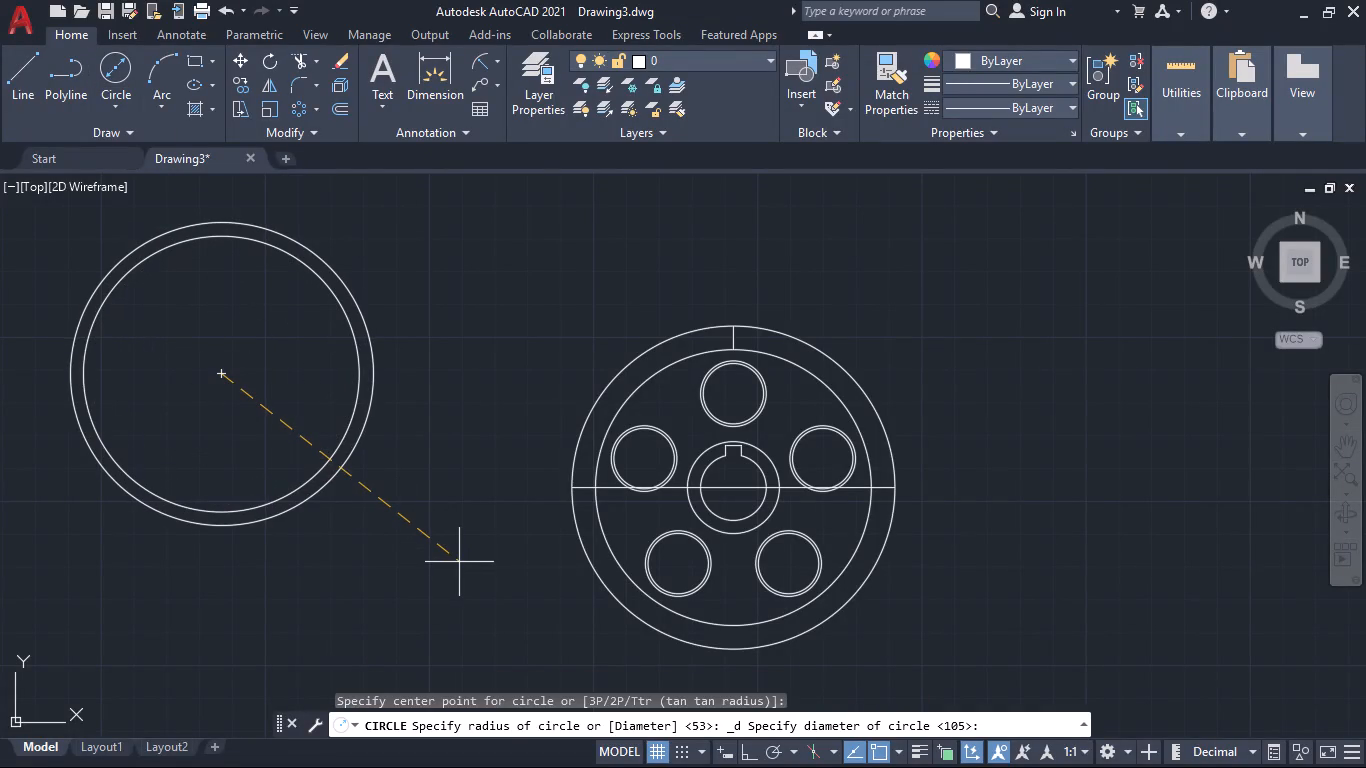
text(123)
key(Return)
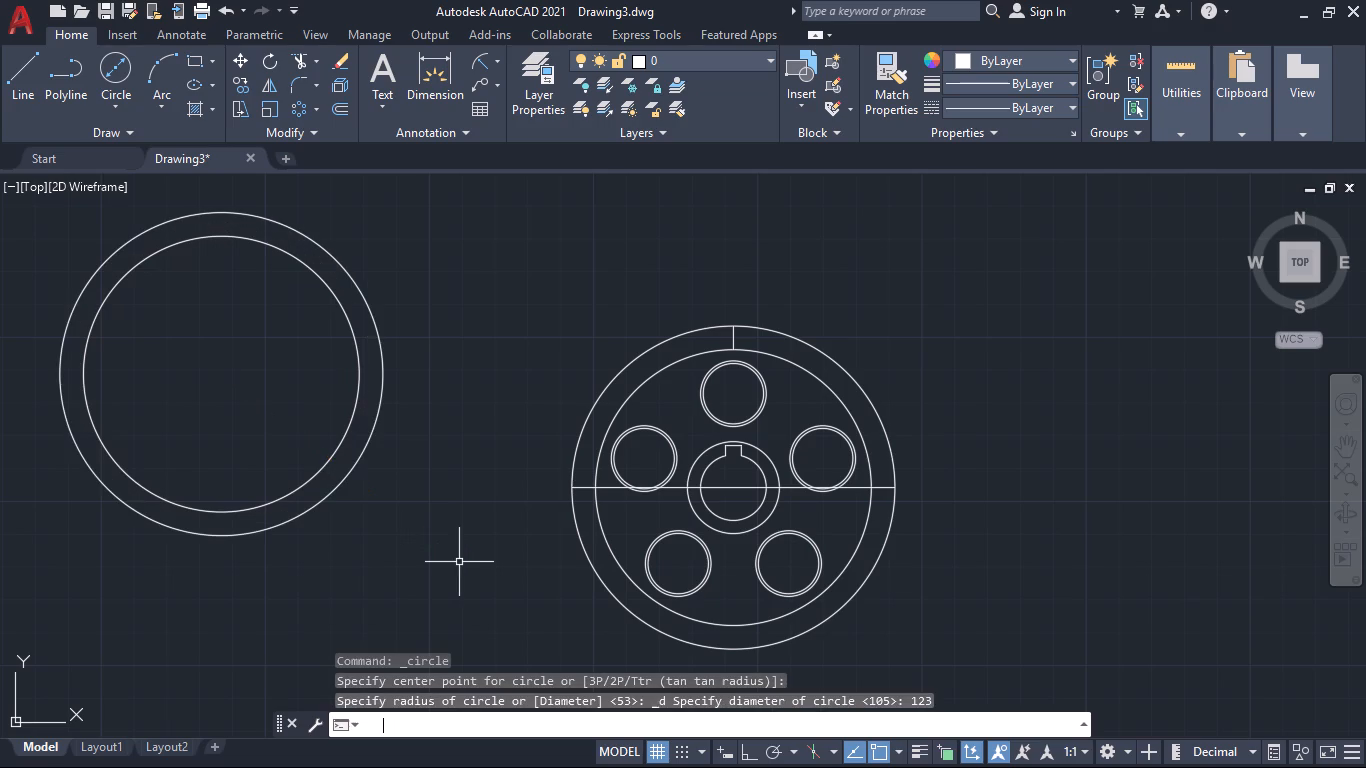
click(120, 59)
click(217, 374)
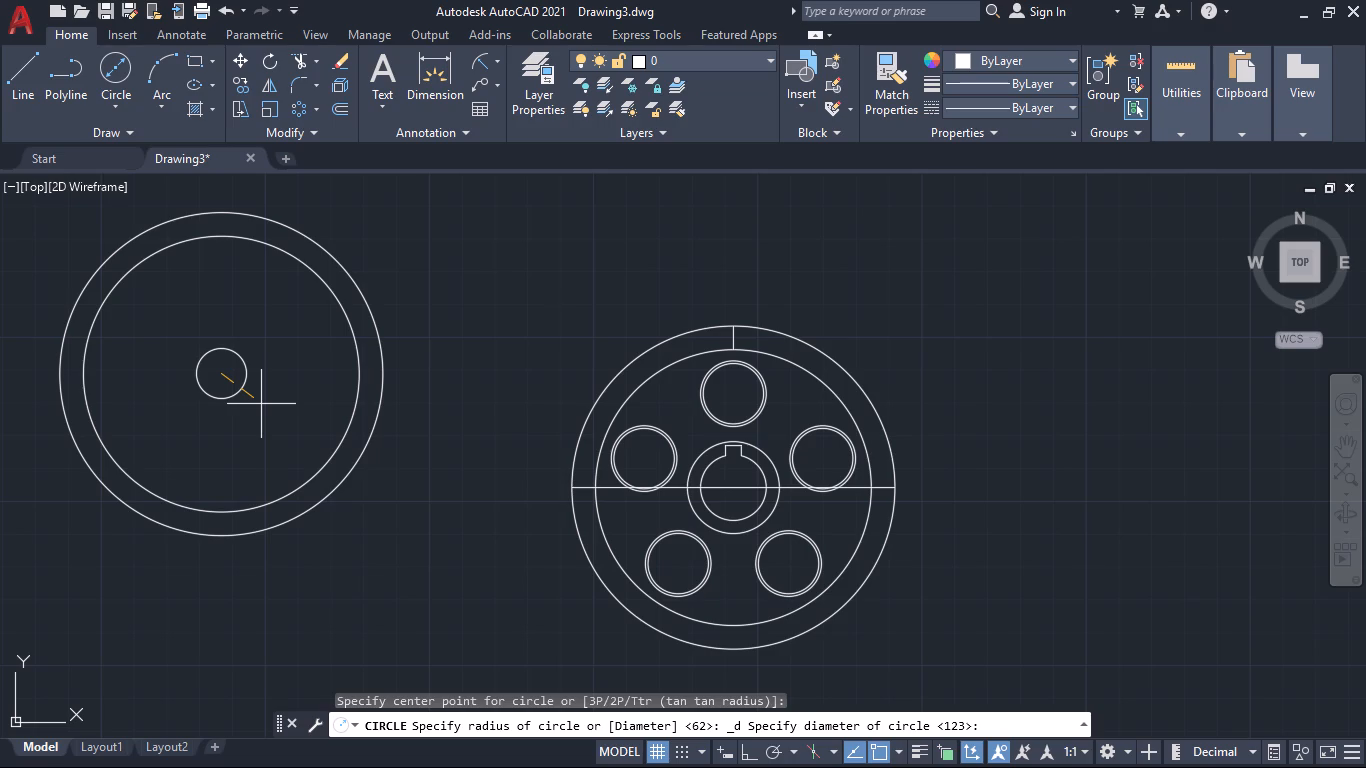
text(117)
key(Return)
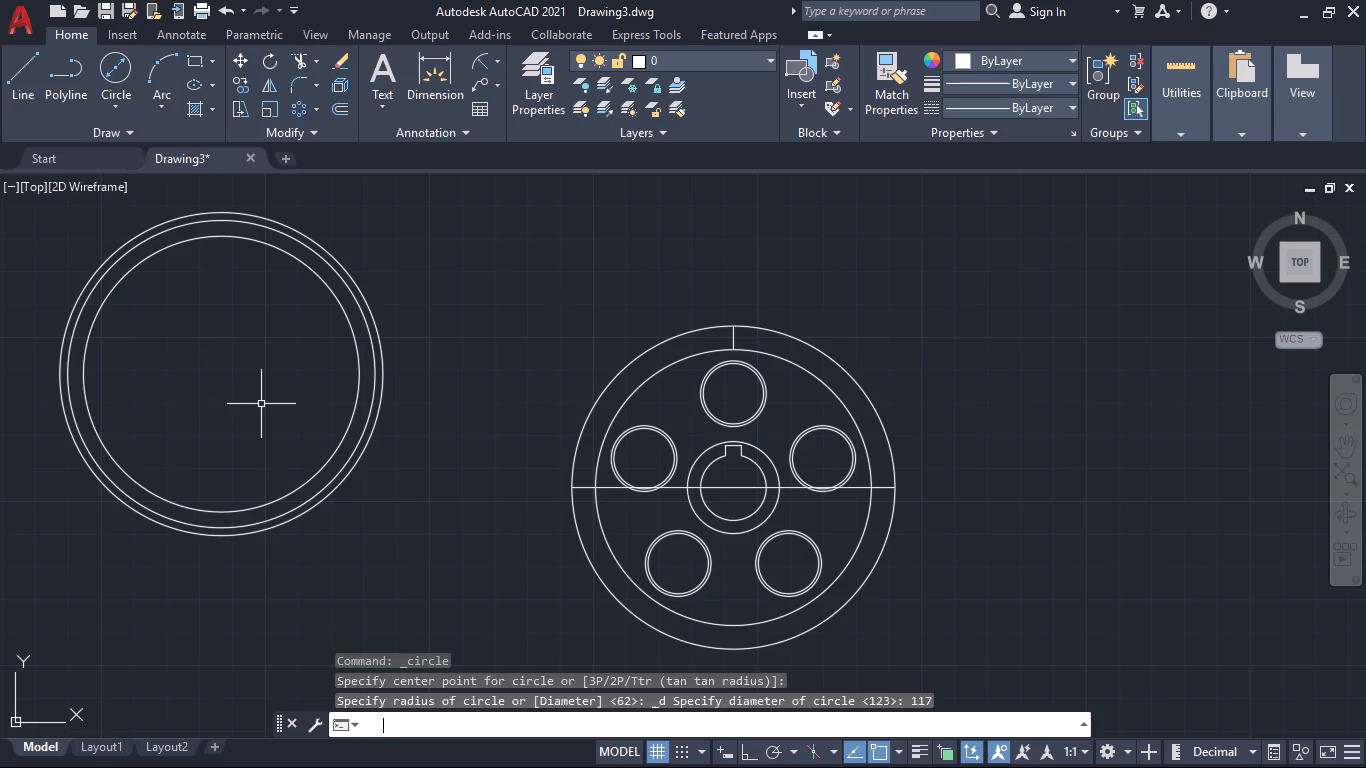
Erase the innermost, 105 mm diameter circle of the separate concentric set.
click(102, 442)
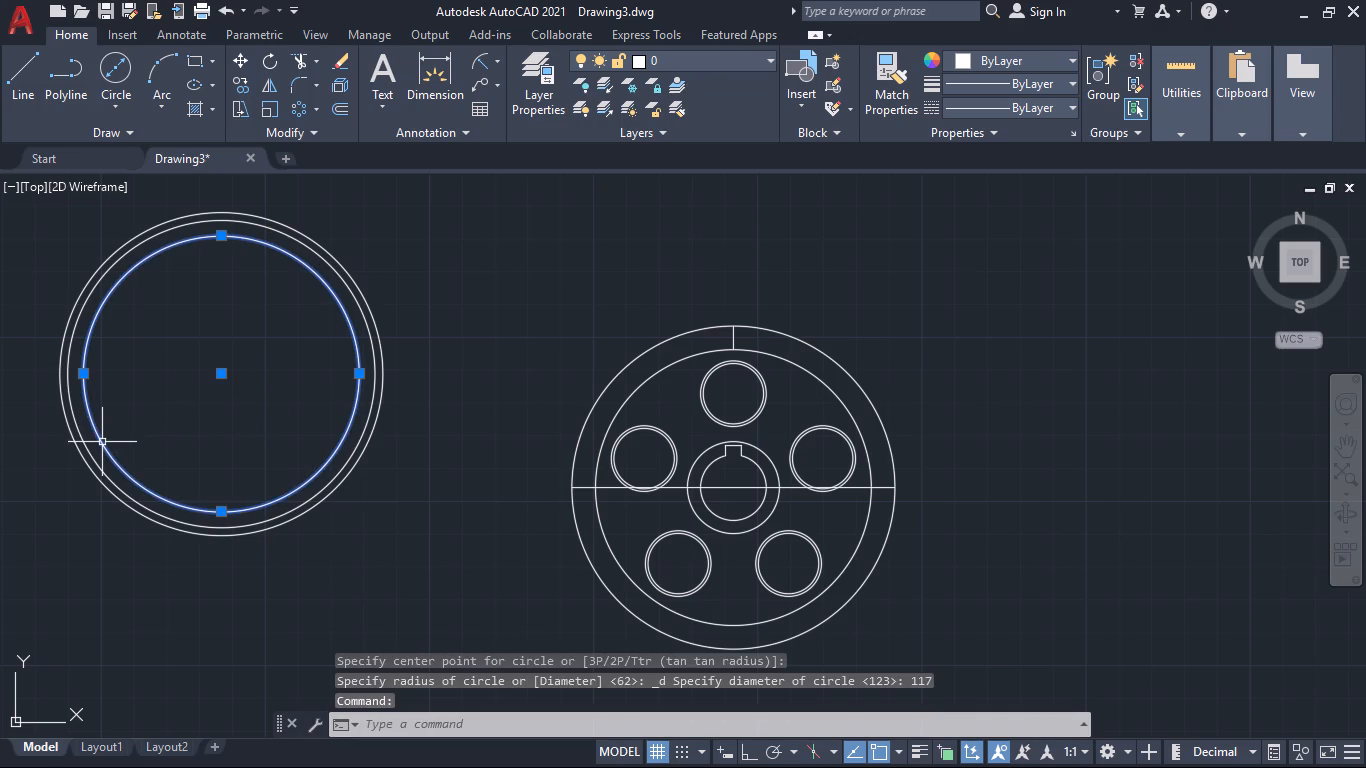
key(Delete)
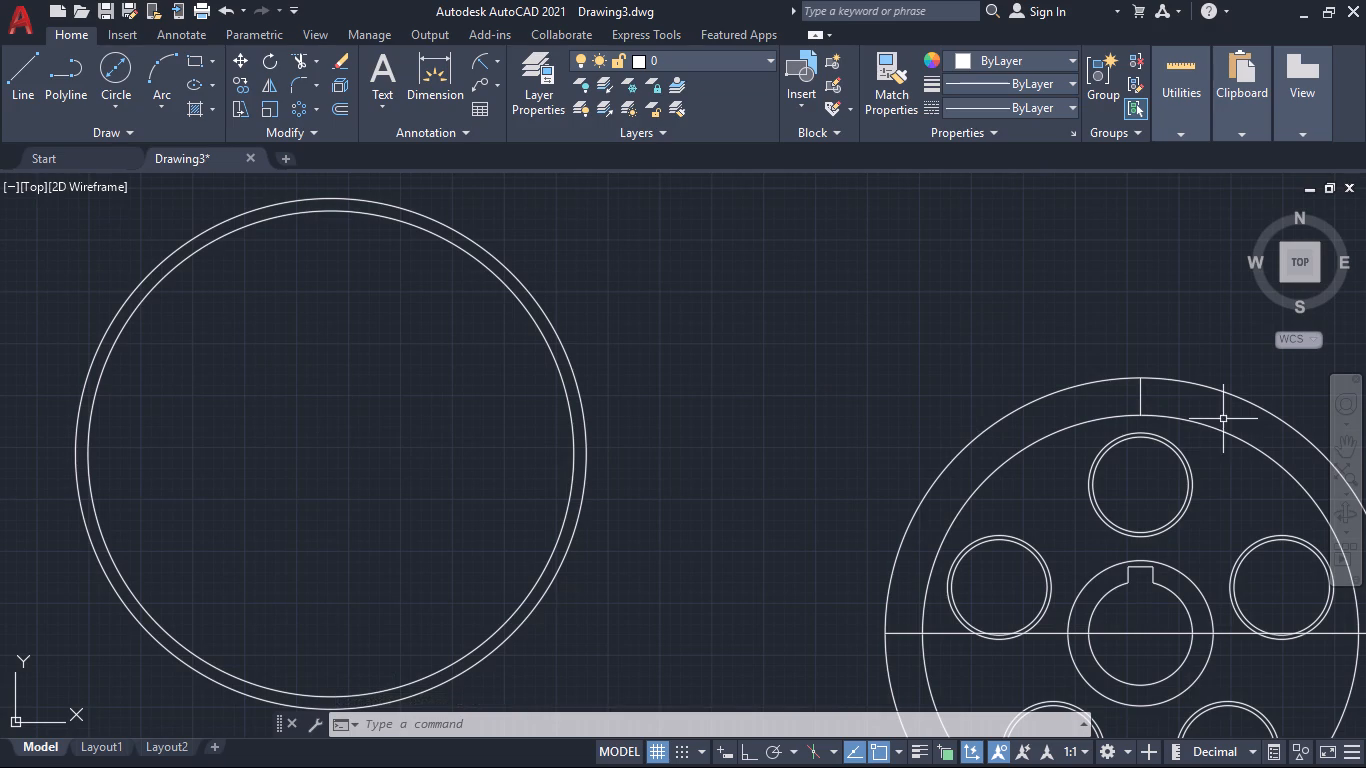
With Ortho on, draw a vertical line from the separate circles' centre up past the outer circle.
click(1350, 443)
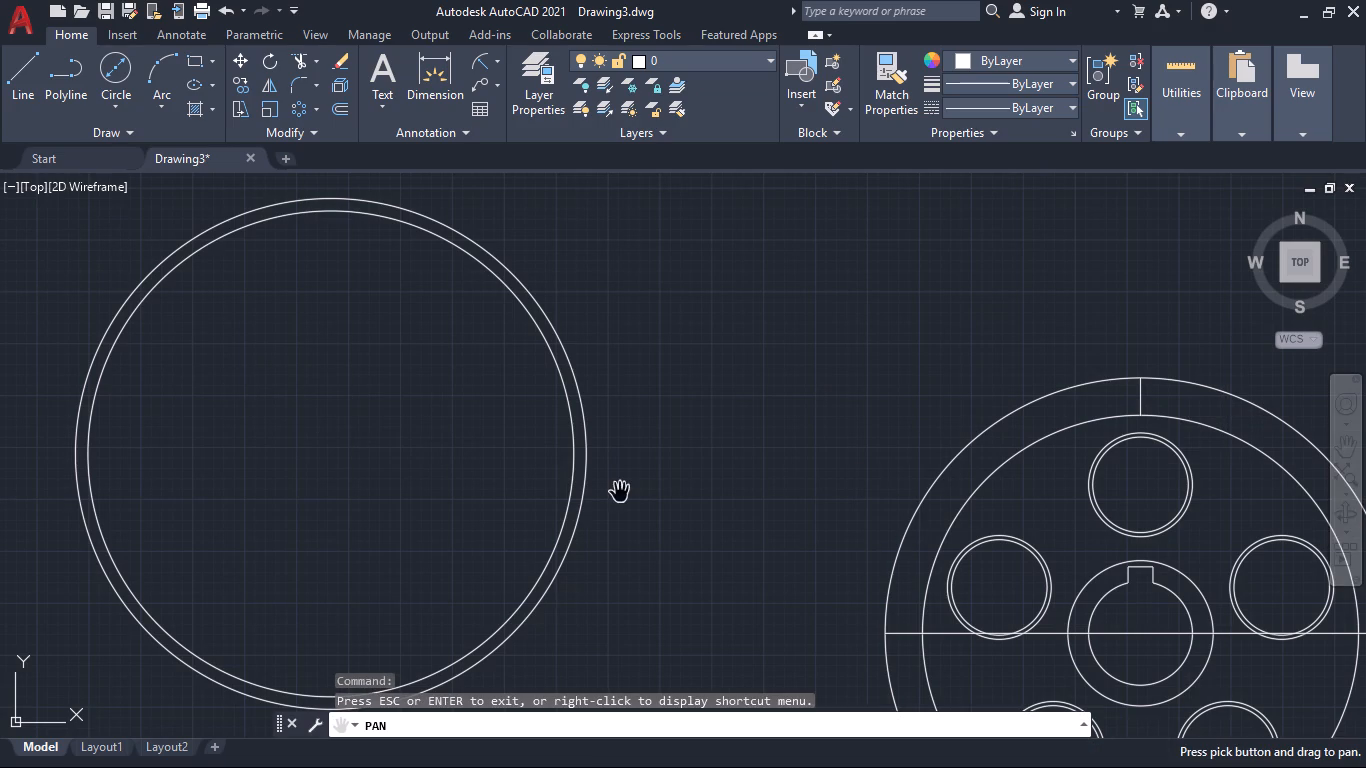
drag(619, 492, 877, 472)
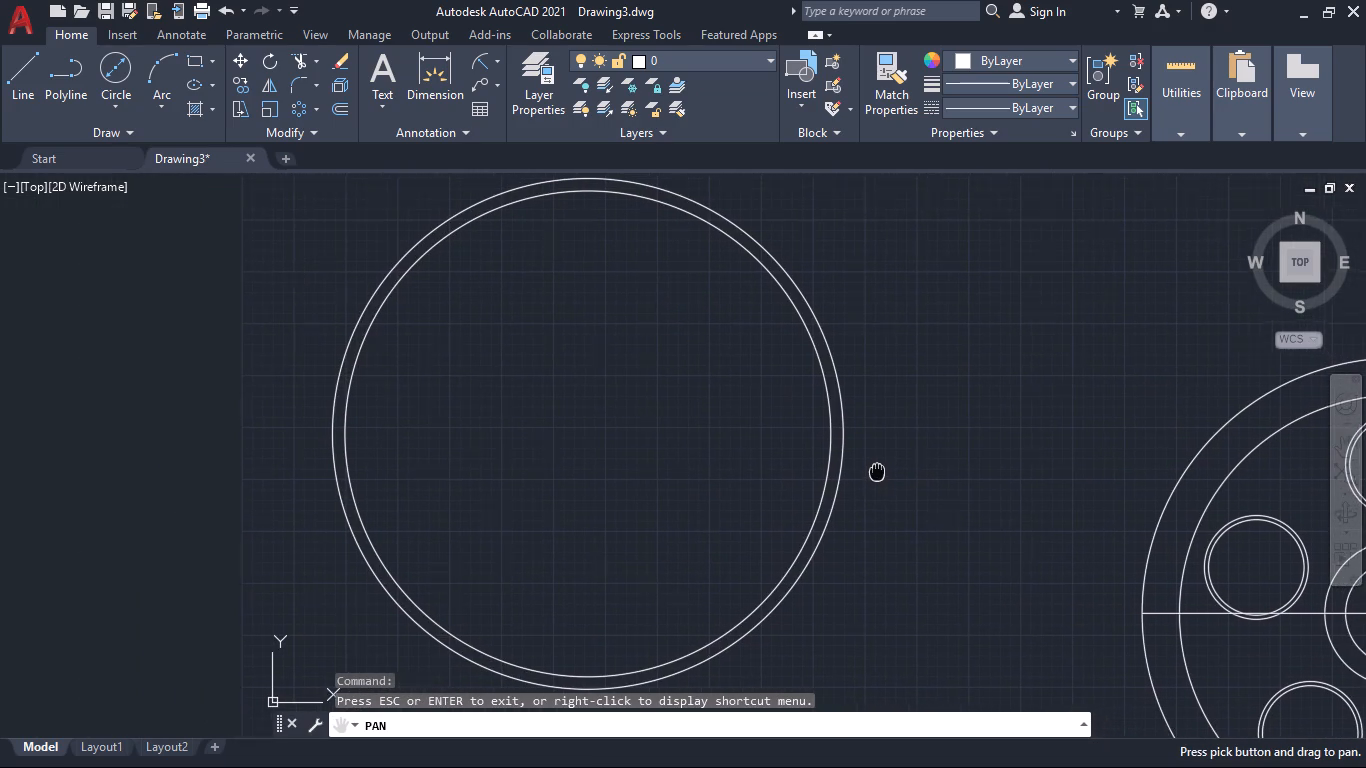
drag(877, 472, 883, 473)
key(Escape)
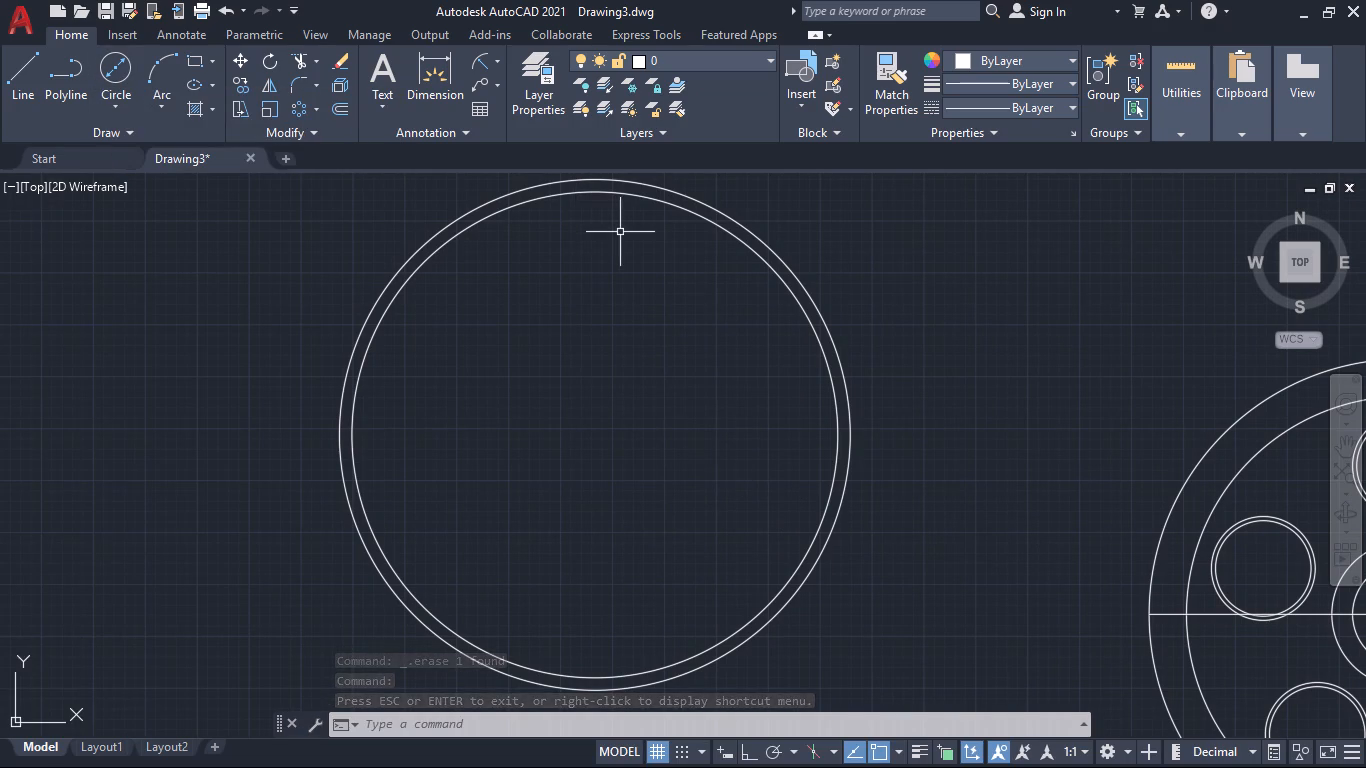
click(637, 287)
click(637, 287)
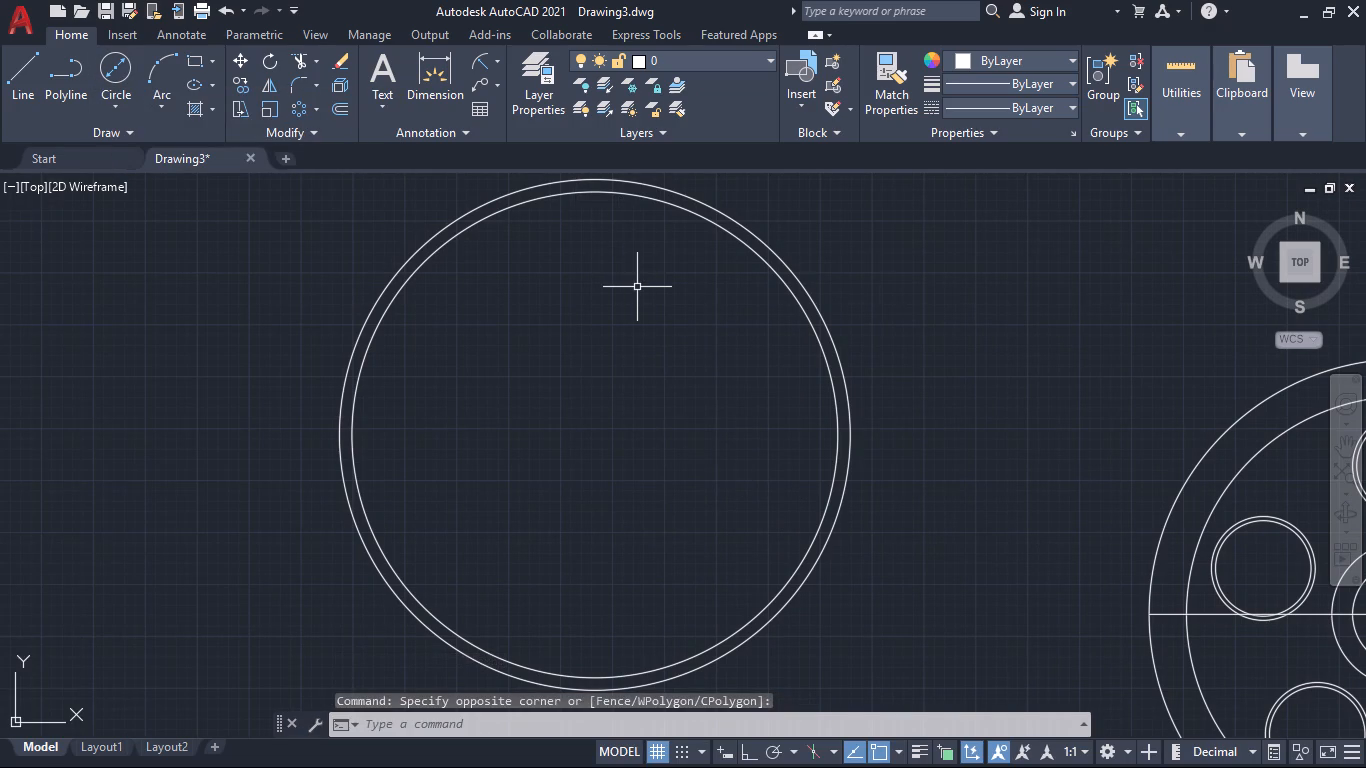
click(1343, 438)
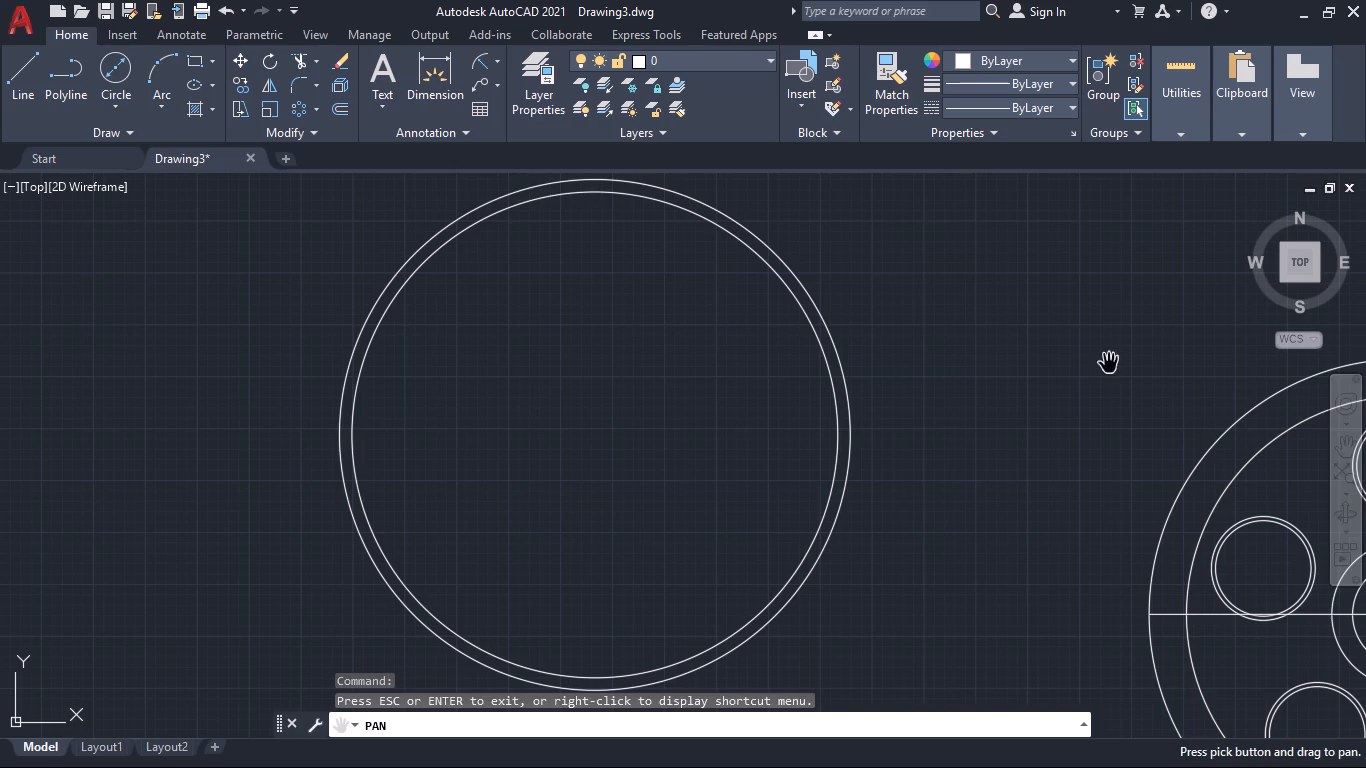
drag(1086, 350, 1159, 483)
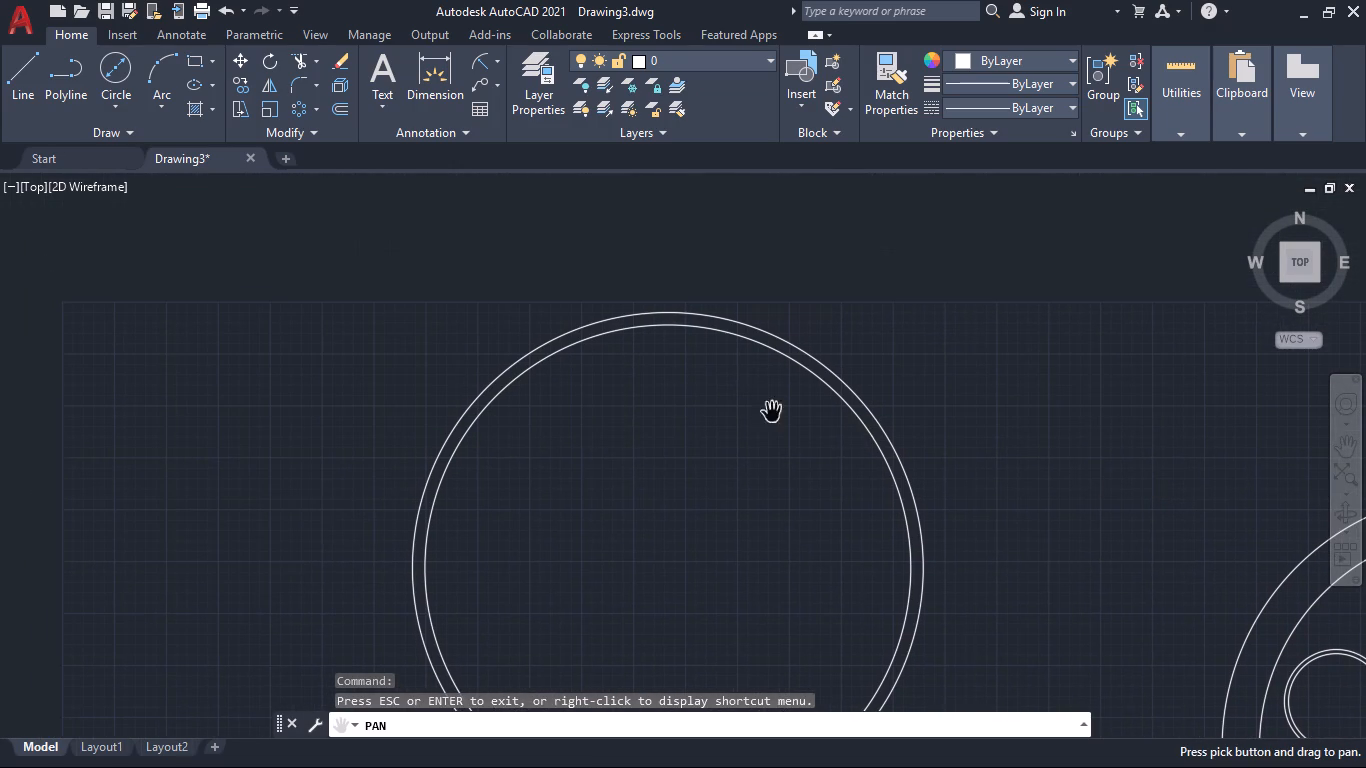
drag(679, 352, 696, 460)
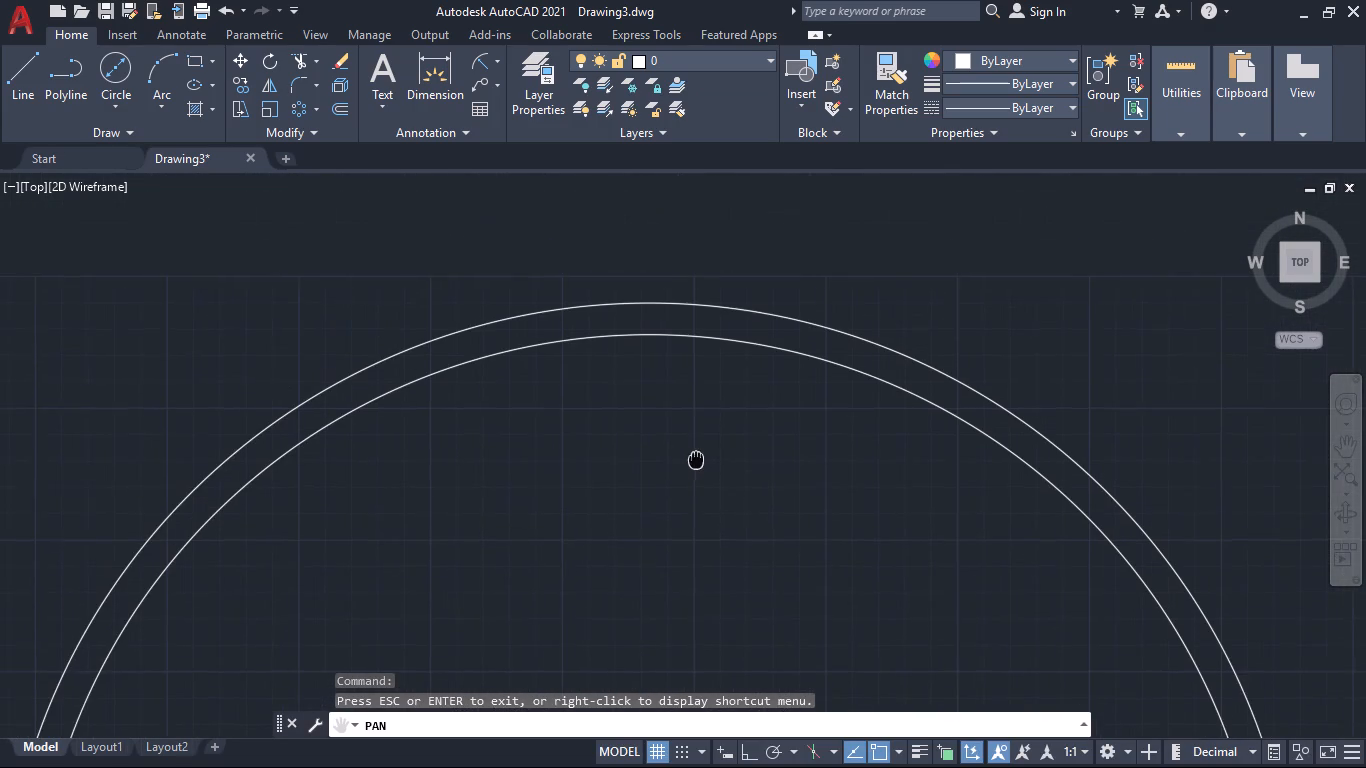
drag(696, 460, 713, 490)
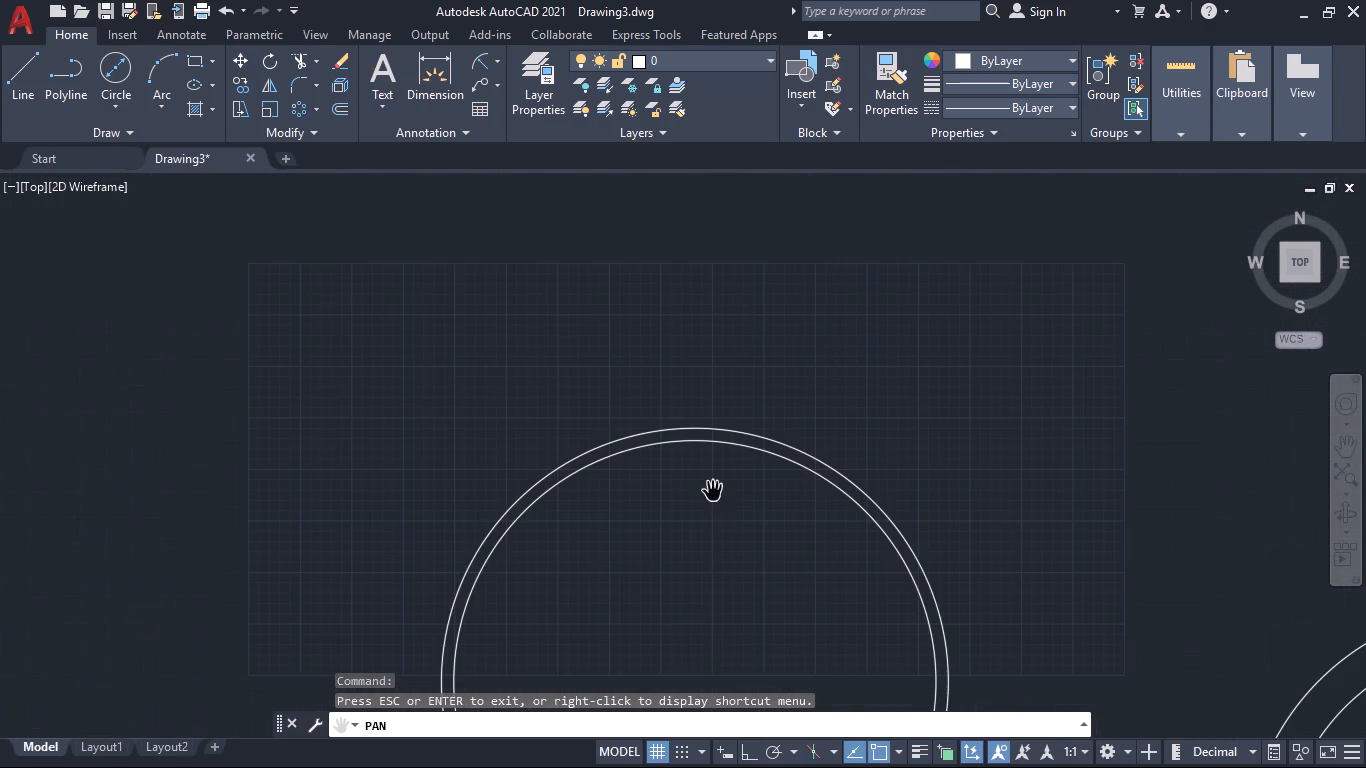
drag(717, 524, 705, 516)
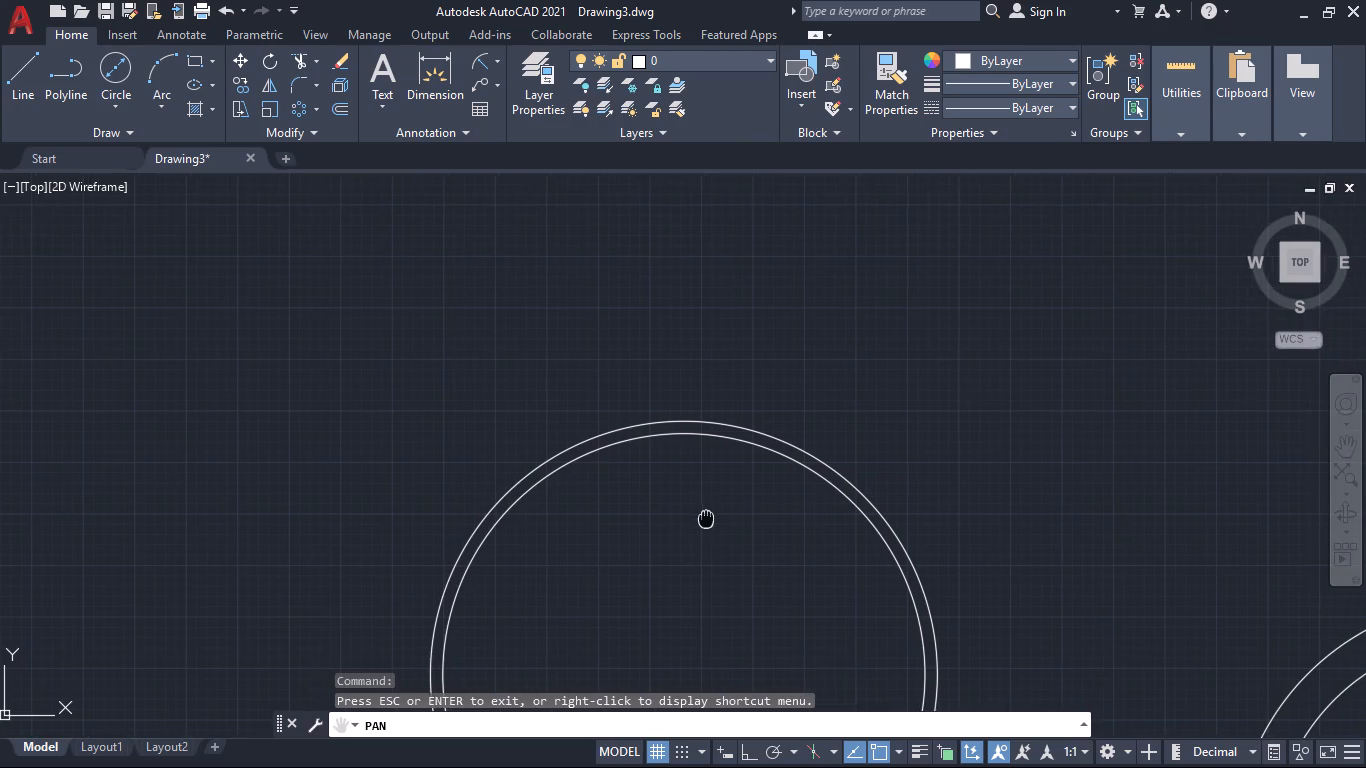
drag(705, 516, 677, 477)
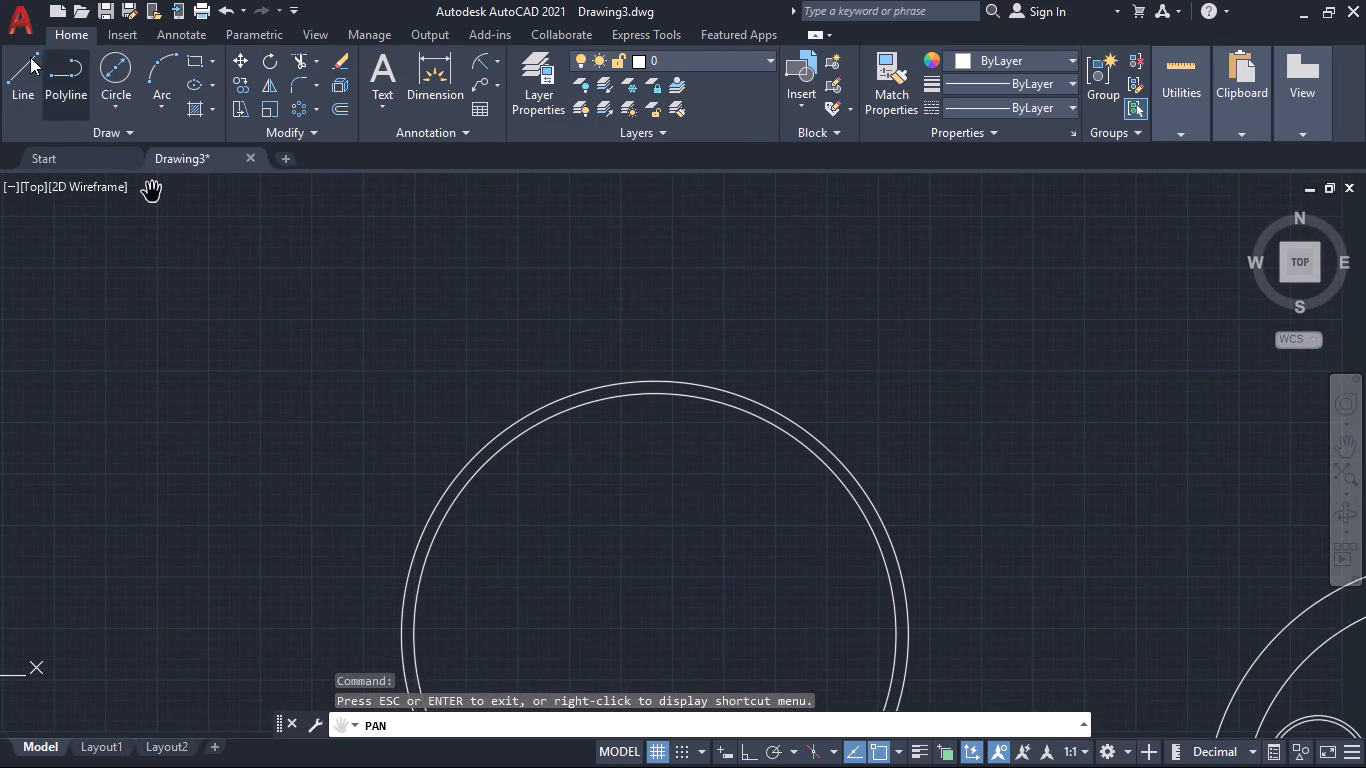
click(30, 57)
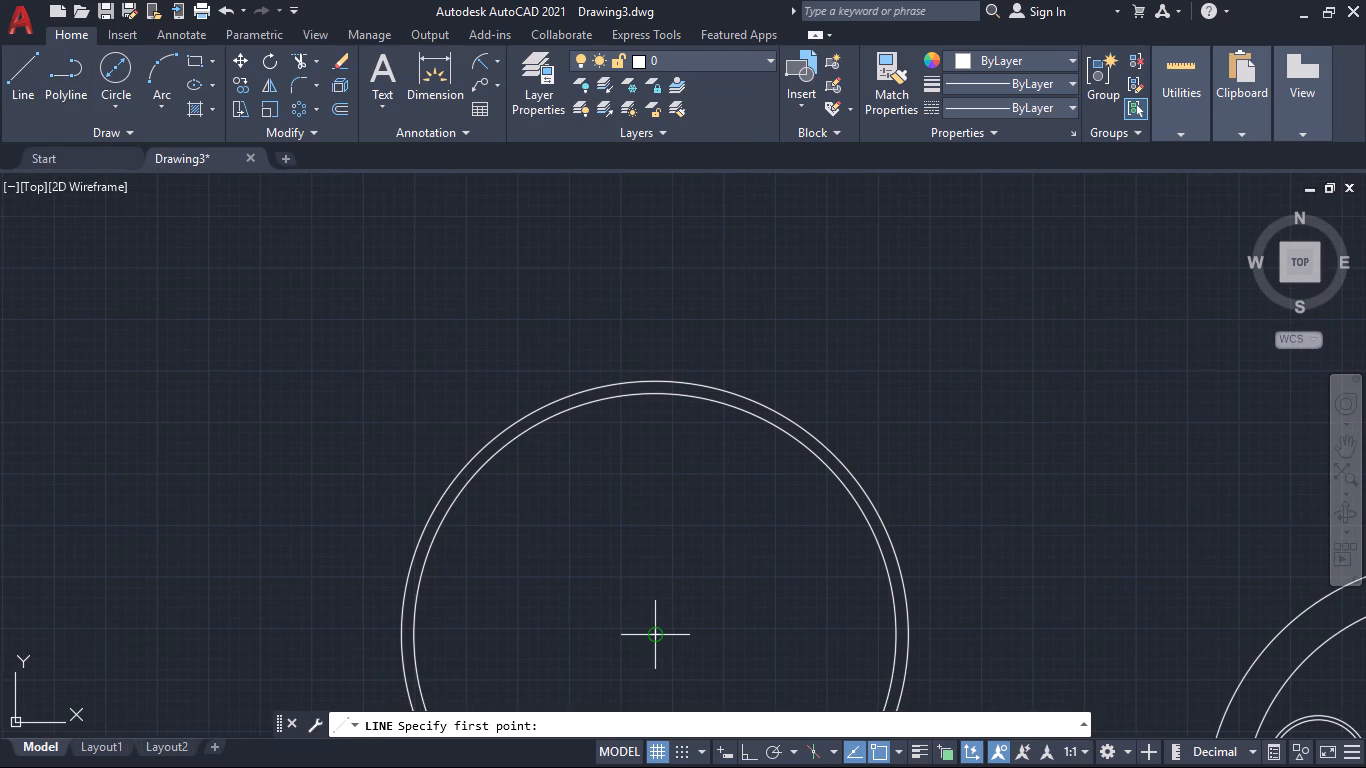
click(655, 634)
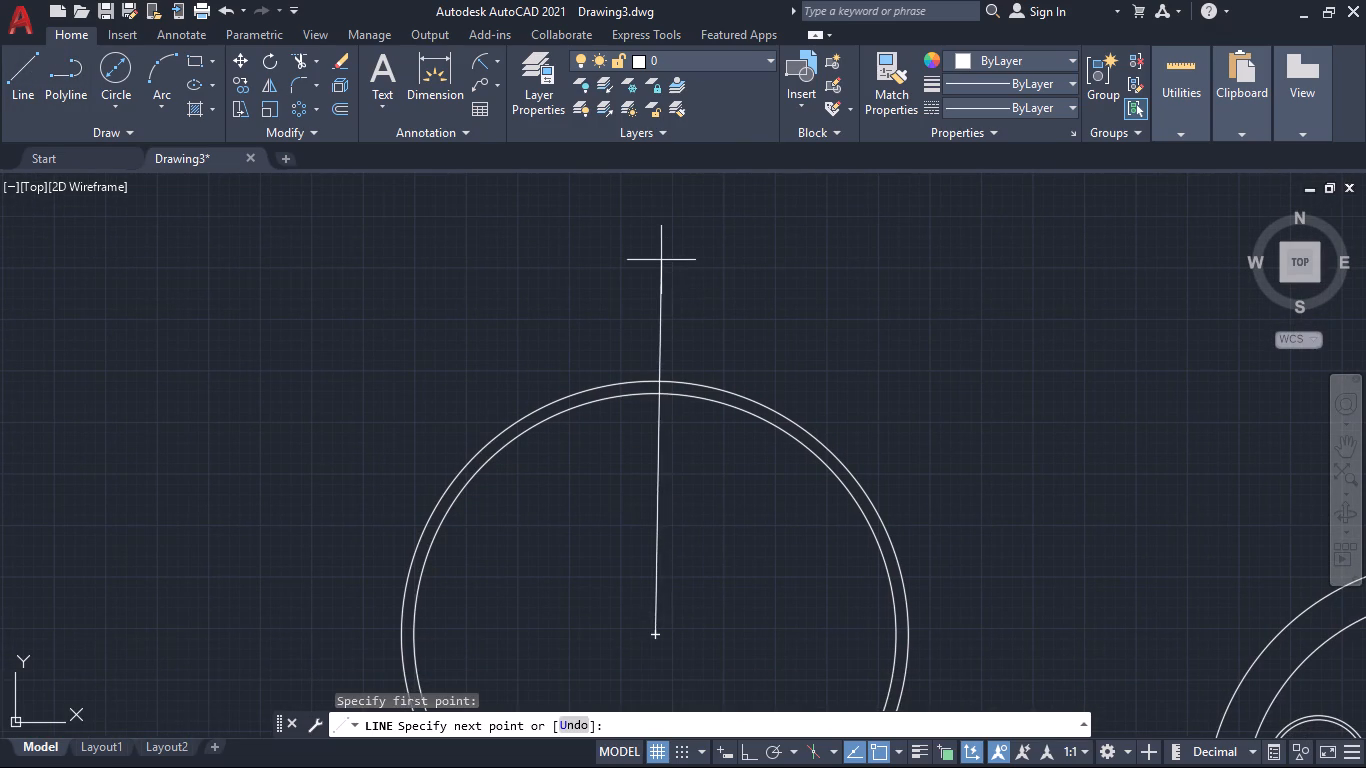
click(747, 754)
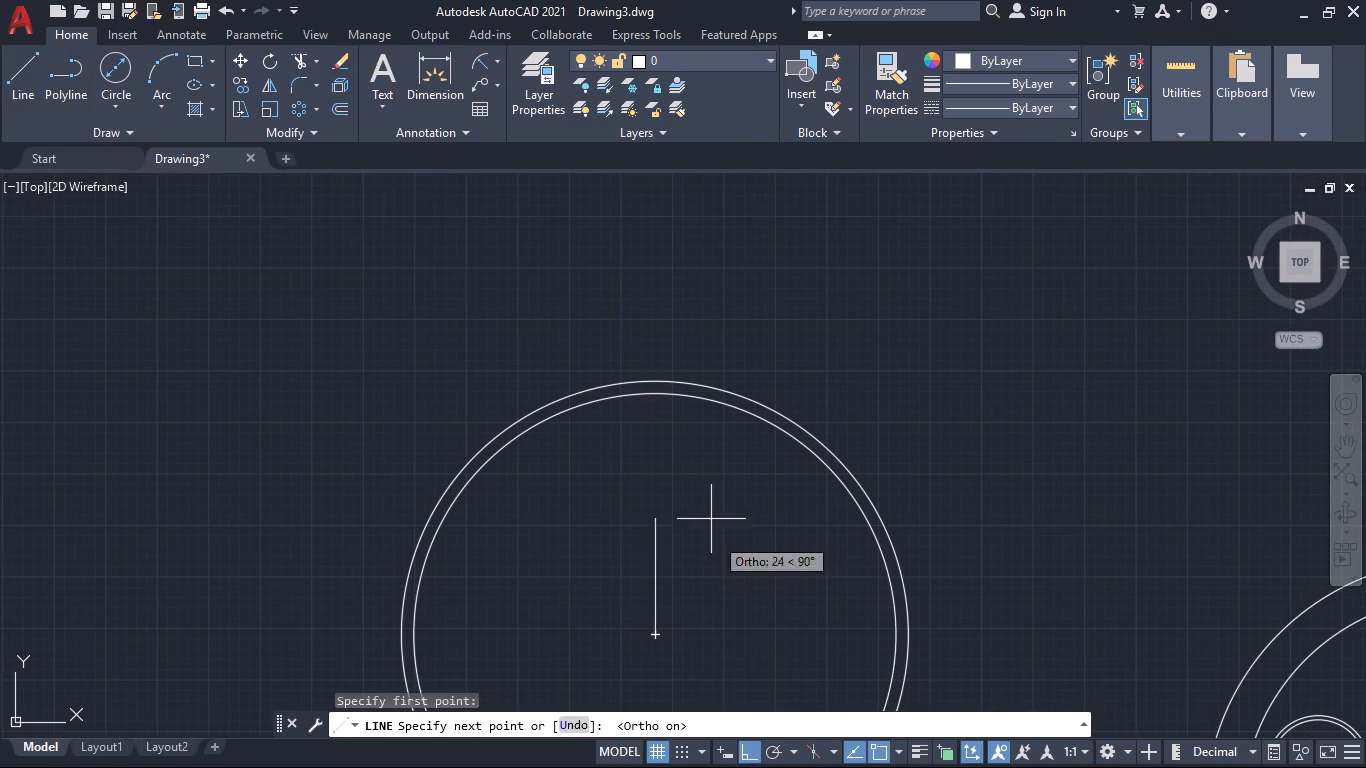
click(684, 278)
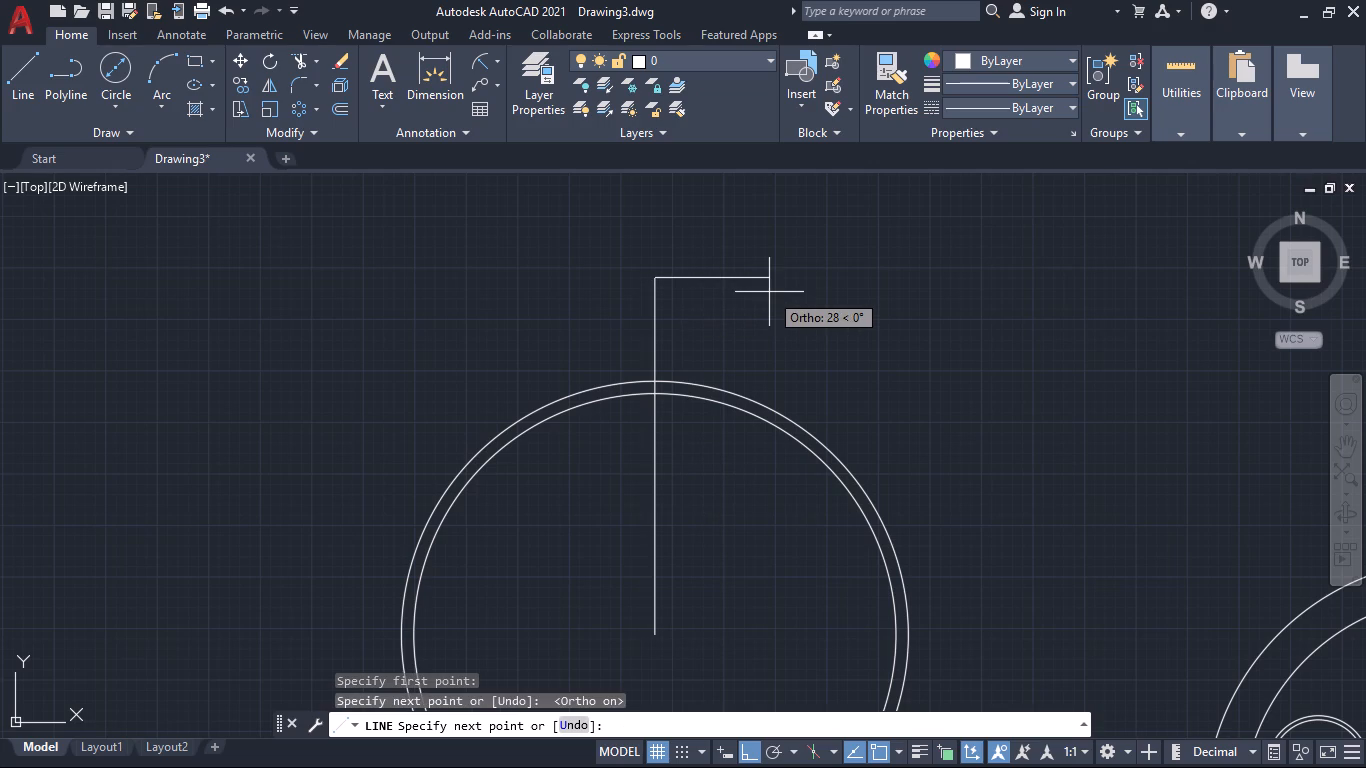
key(space)
Draw a horizontal line about 67 mm long from the same centre, extending rightward just past the outer circle.
key(space)
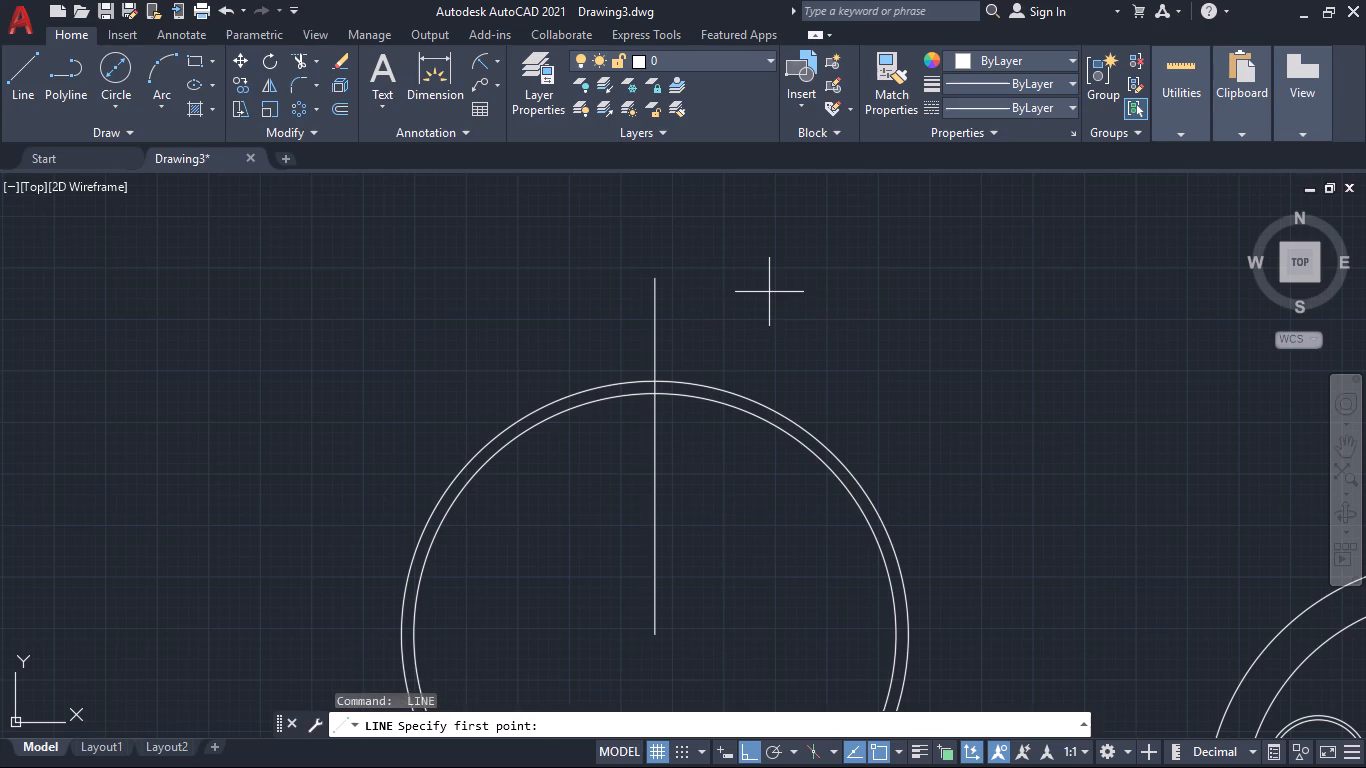
click(657, 638)
click(931, 631)
key(space)
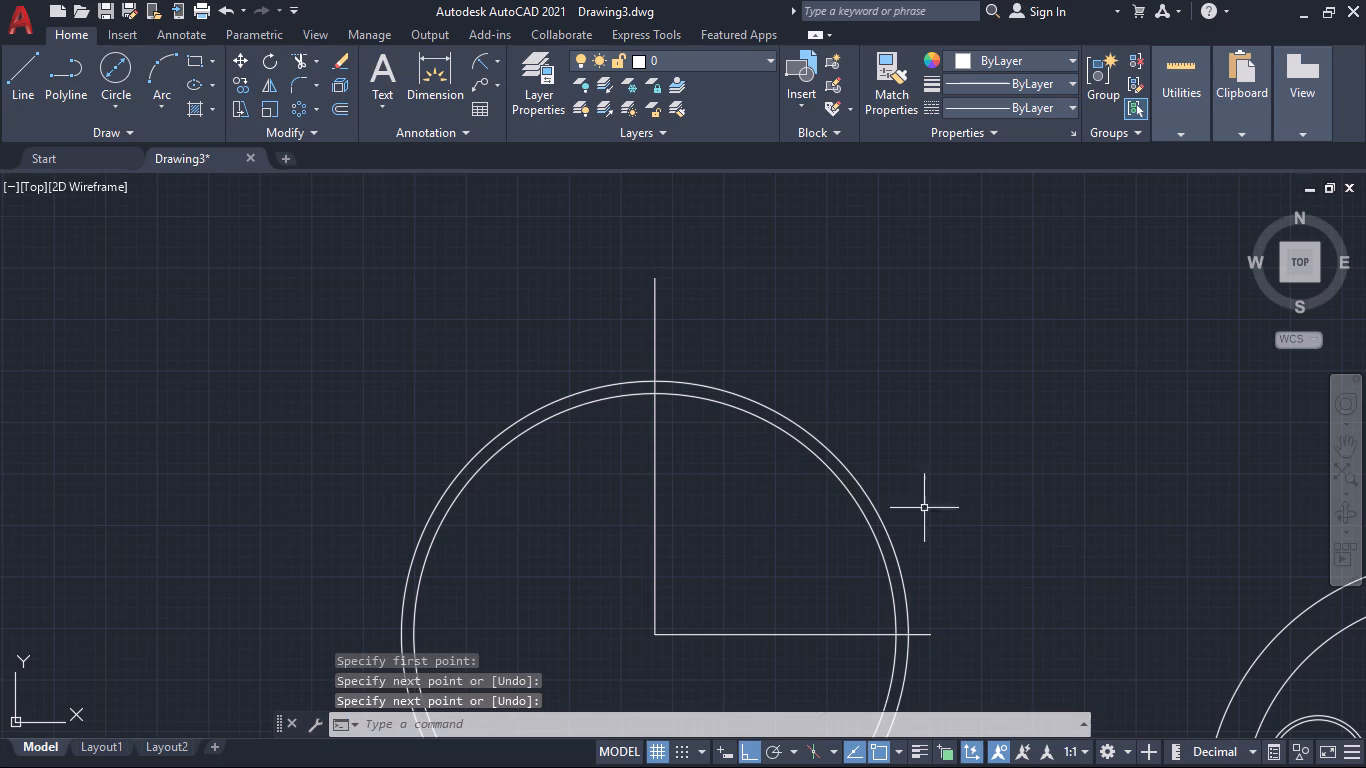
Draw a 105 mm diameter circle centred where the vertical and horizontal lines meet.
click(1350, 449)
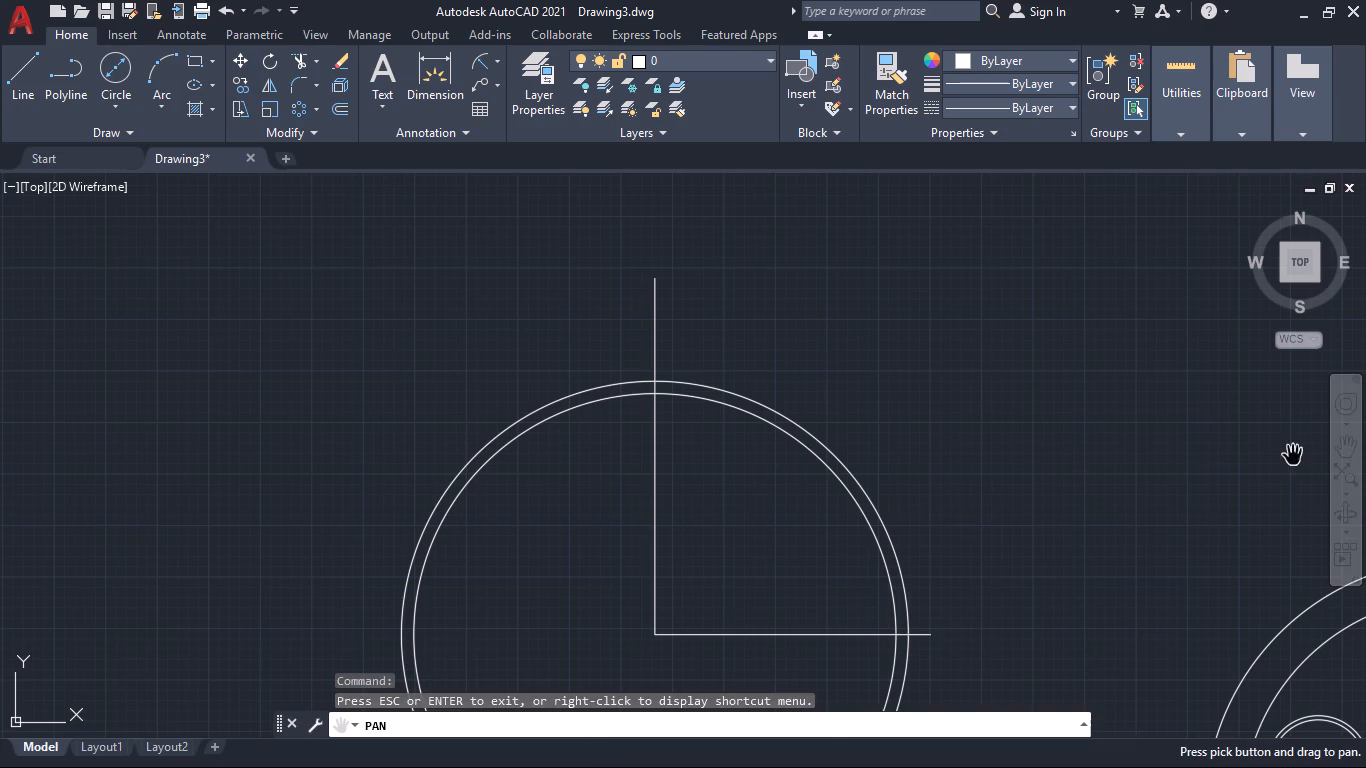
drag(710, 516, 673, 488)
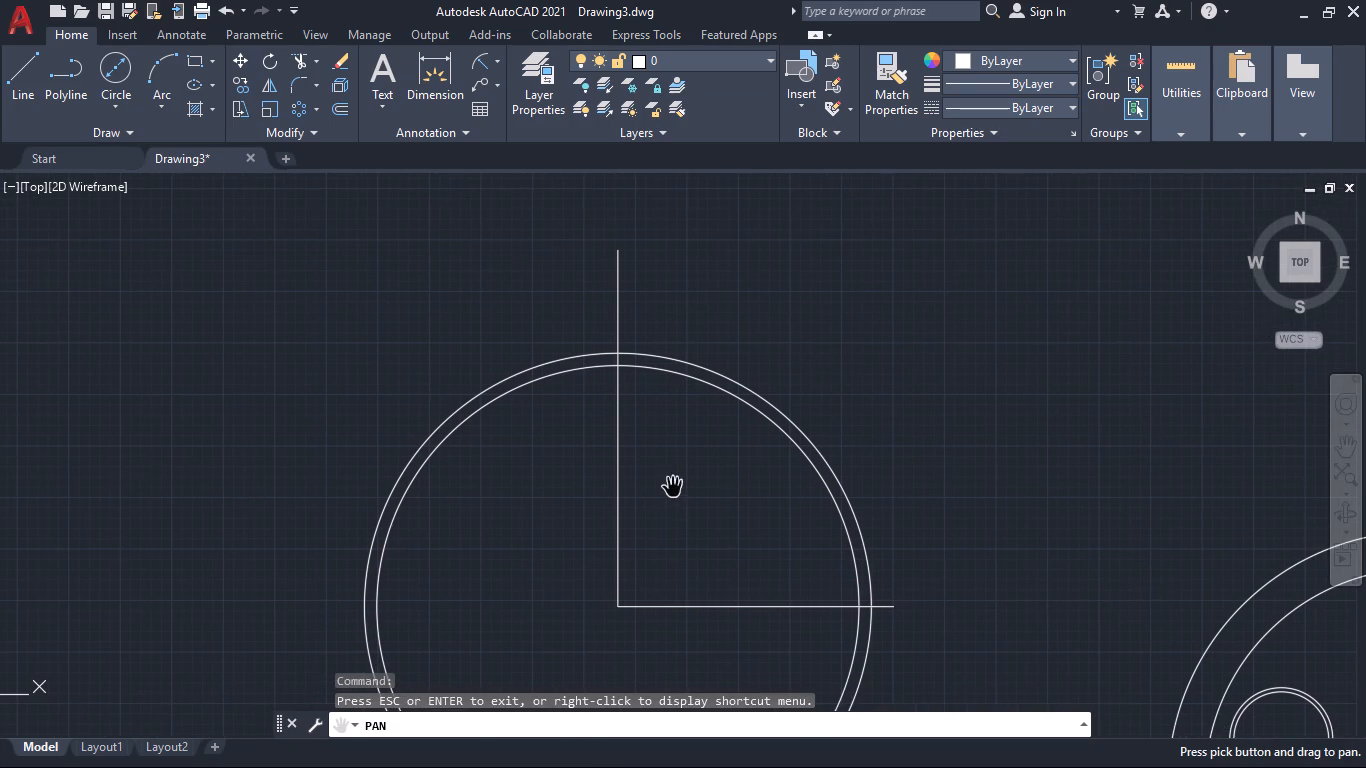
drag(673, 488, 654, 444)
key(Escape)
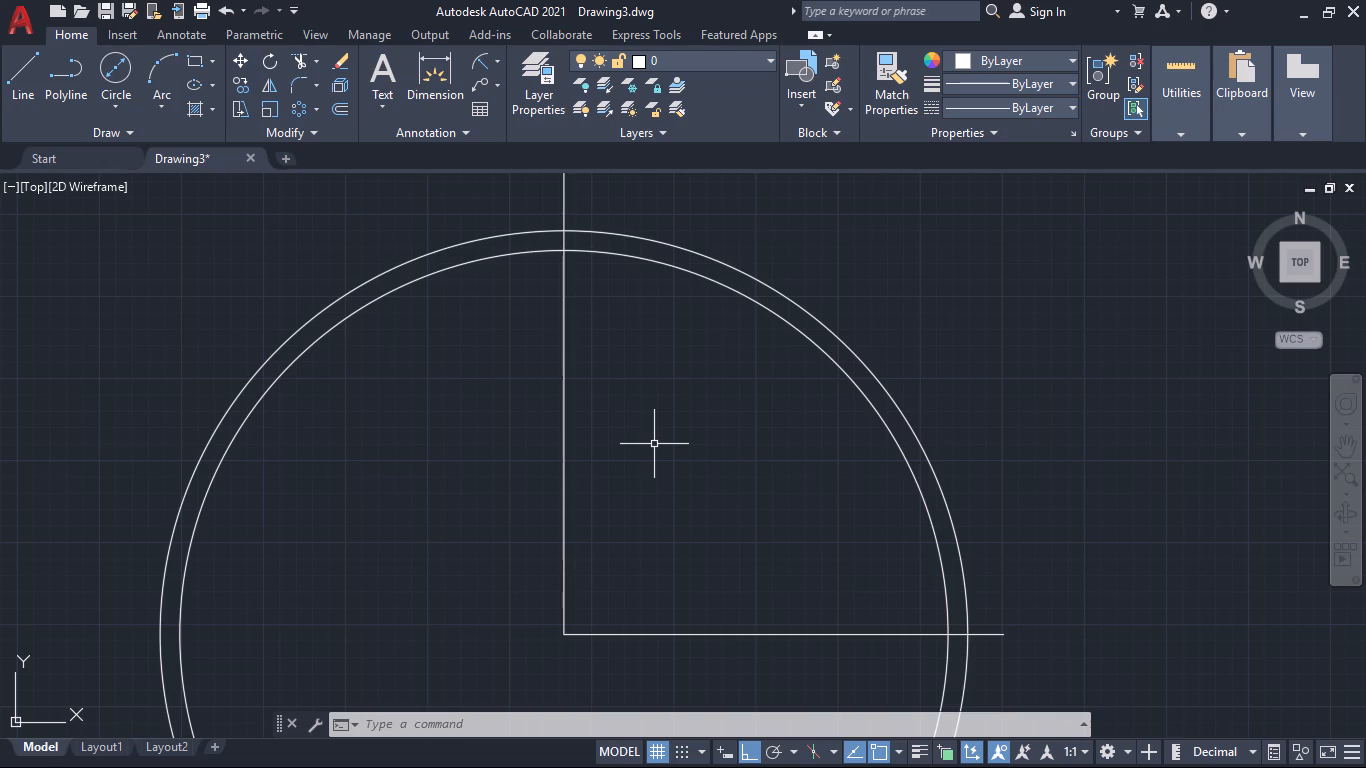
click(116, 69)
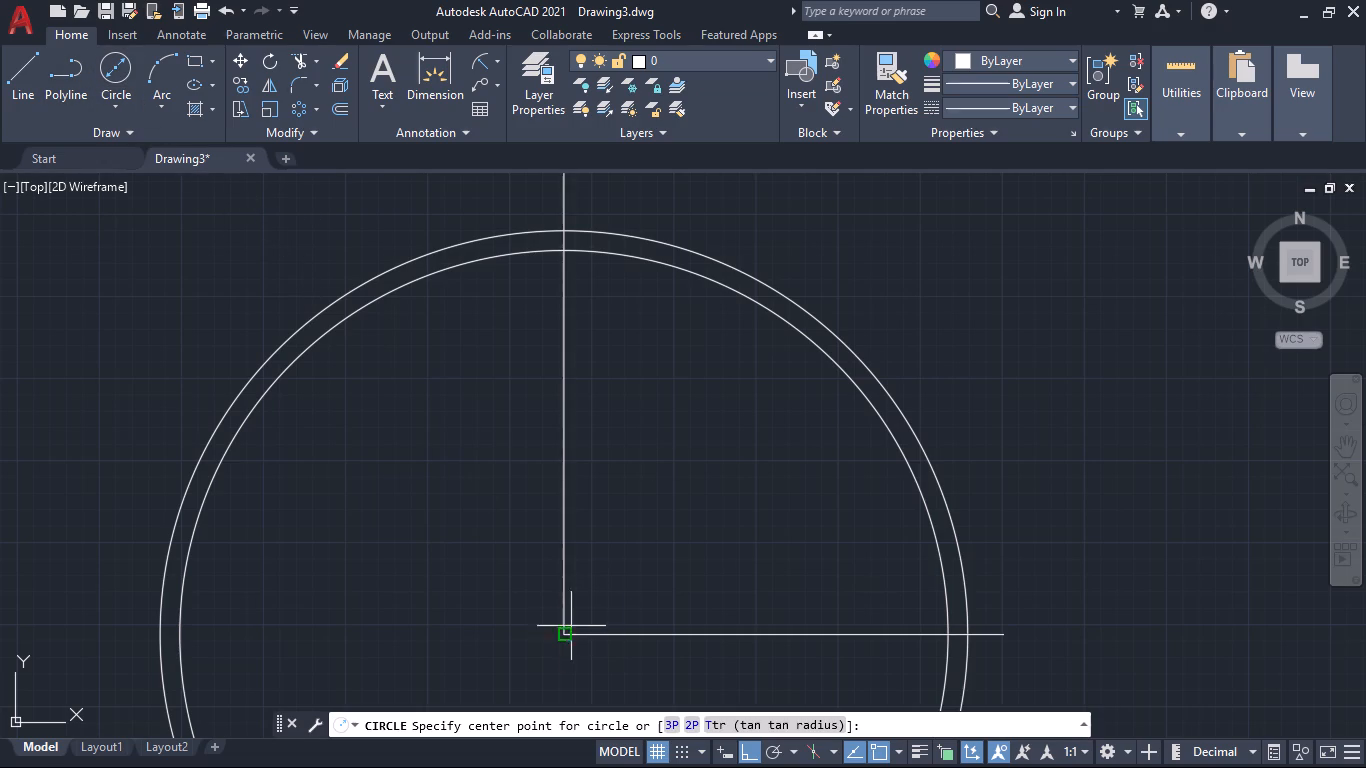
click(564, 633)
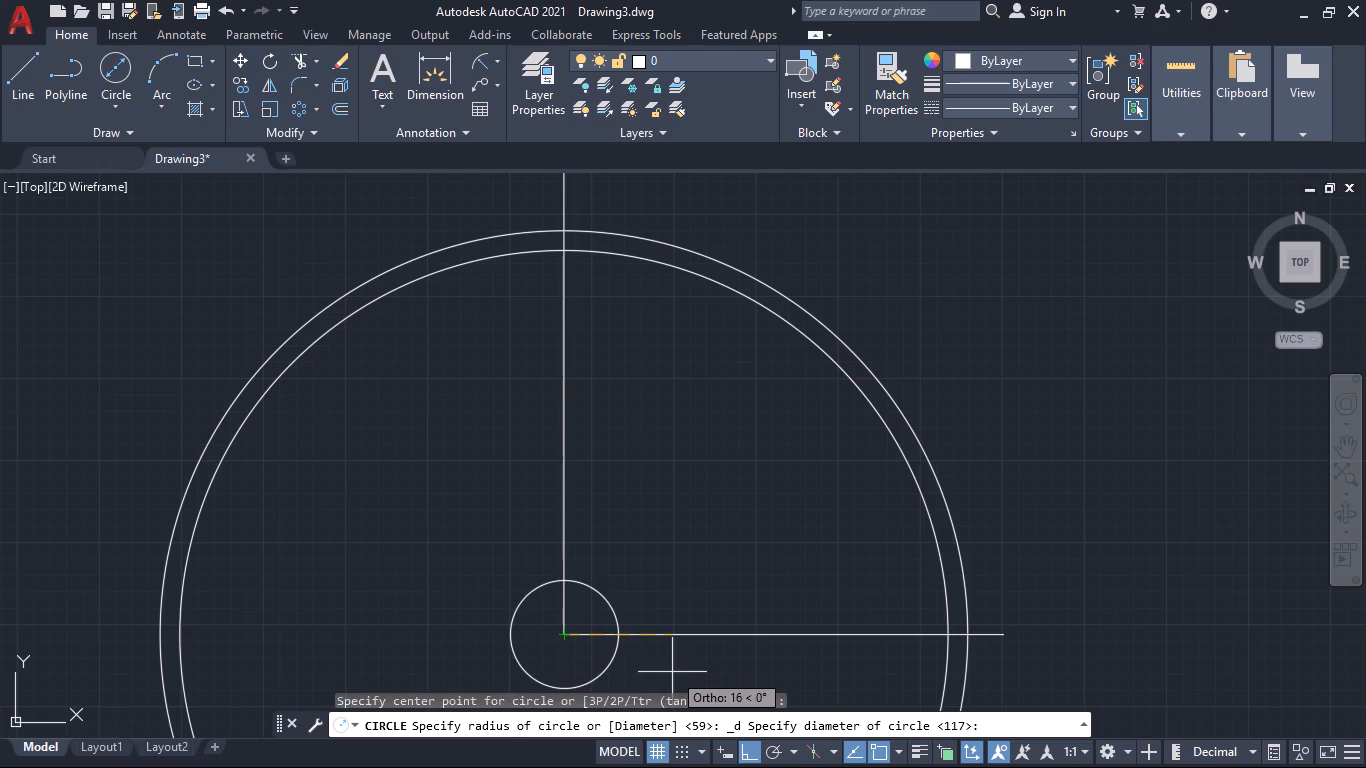
text(105)
key(Return)
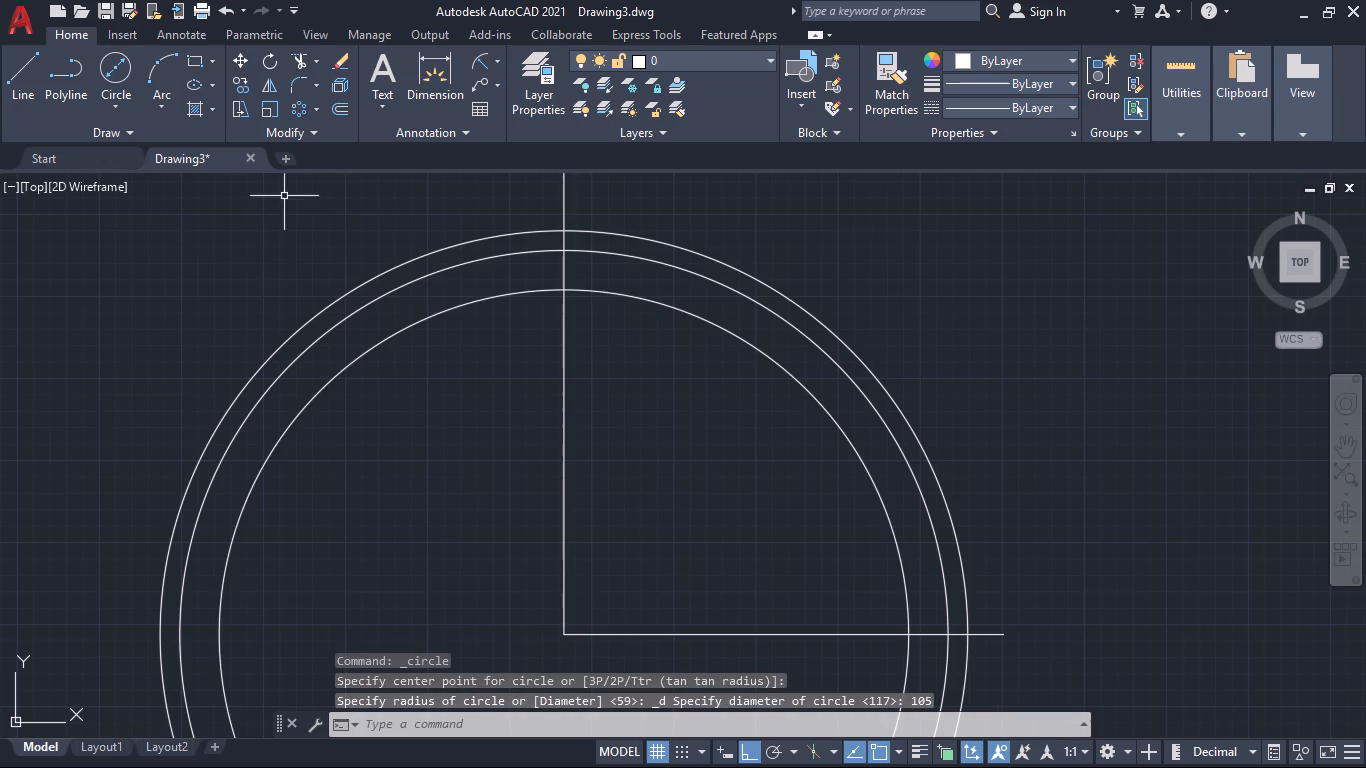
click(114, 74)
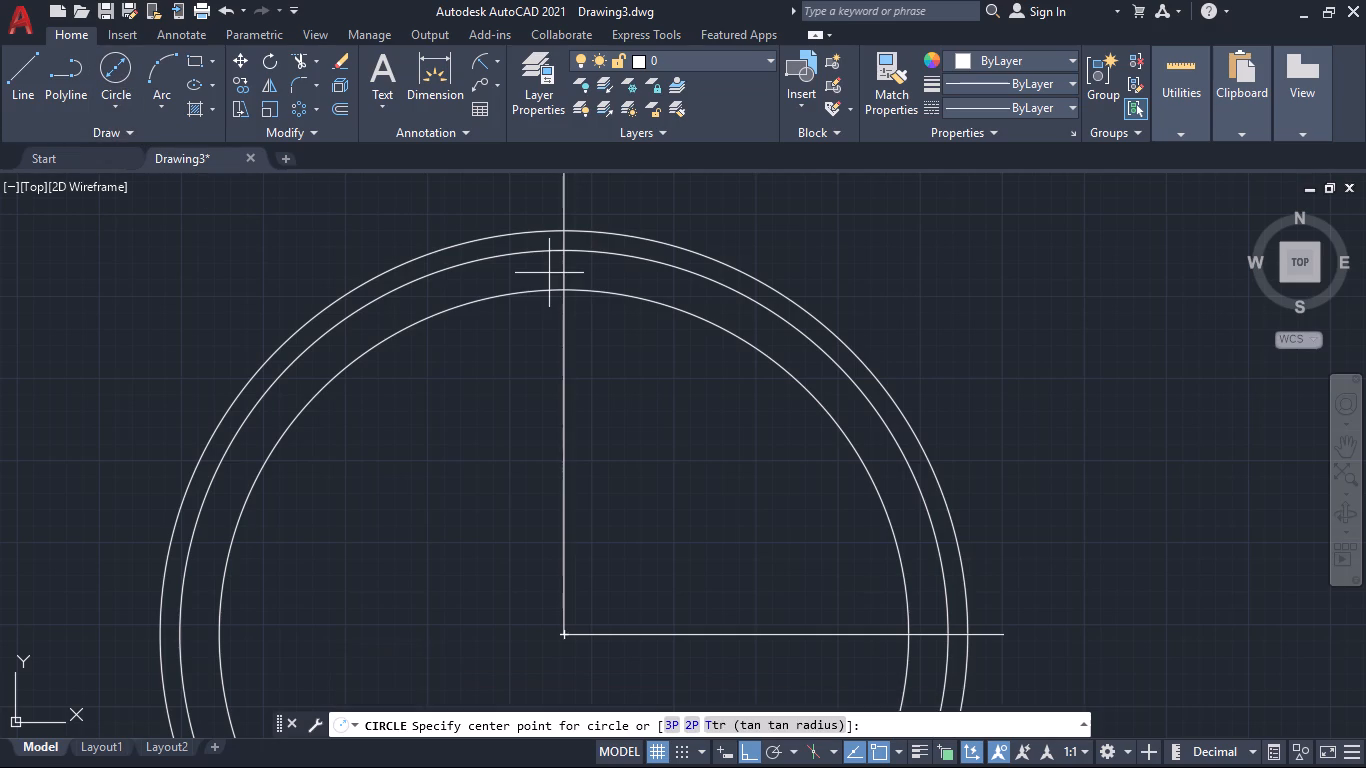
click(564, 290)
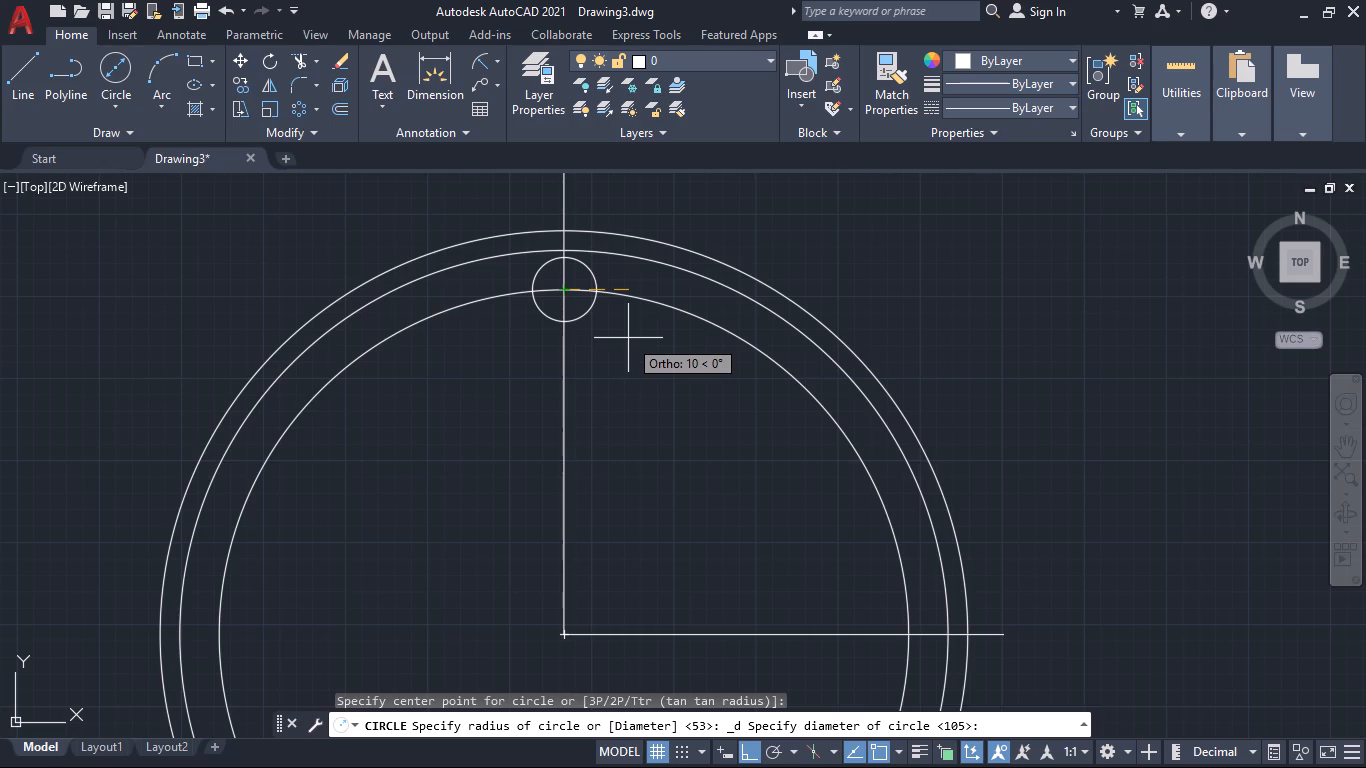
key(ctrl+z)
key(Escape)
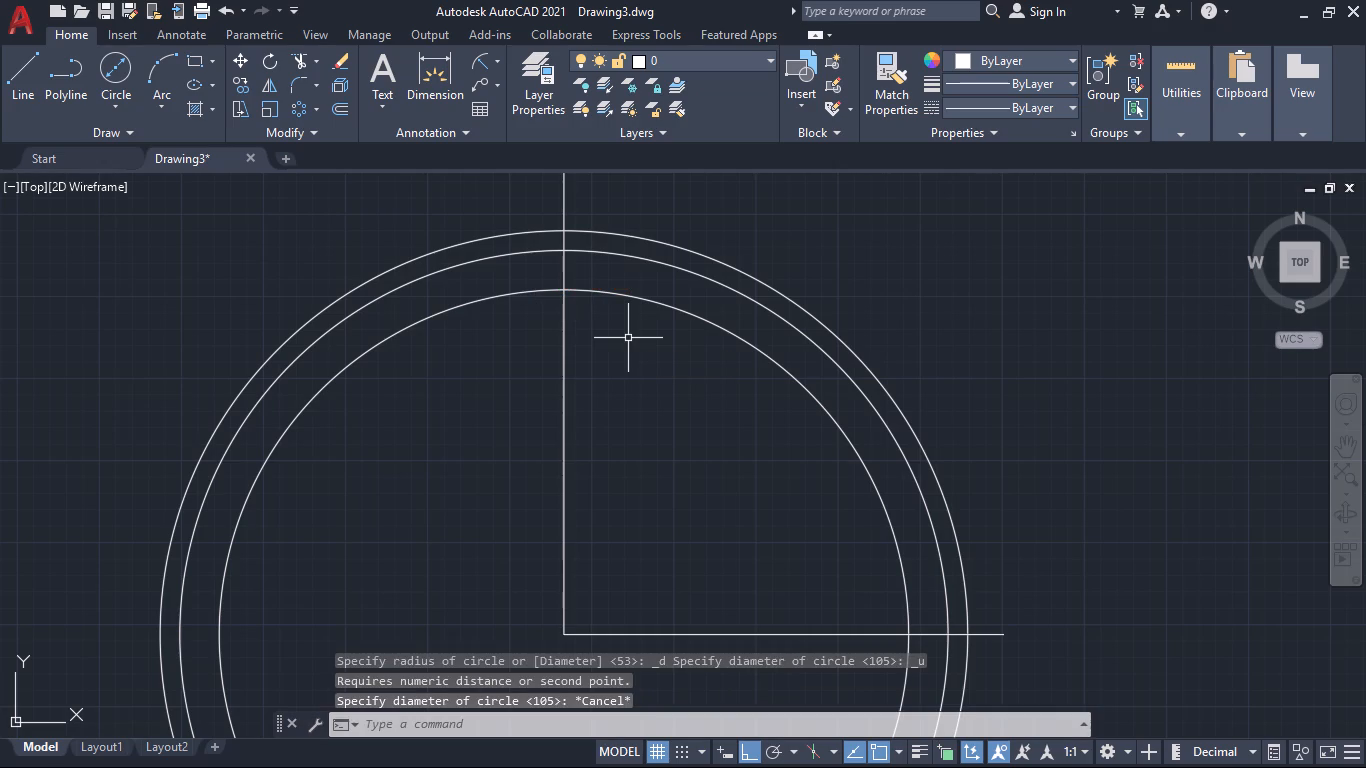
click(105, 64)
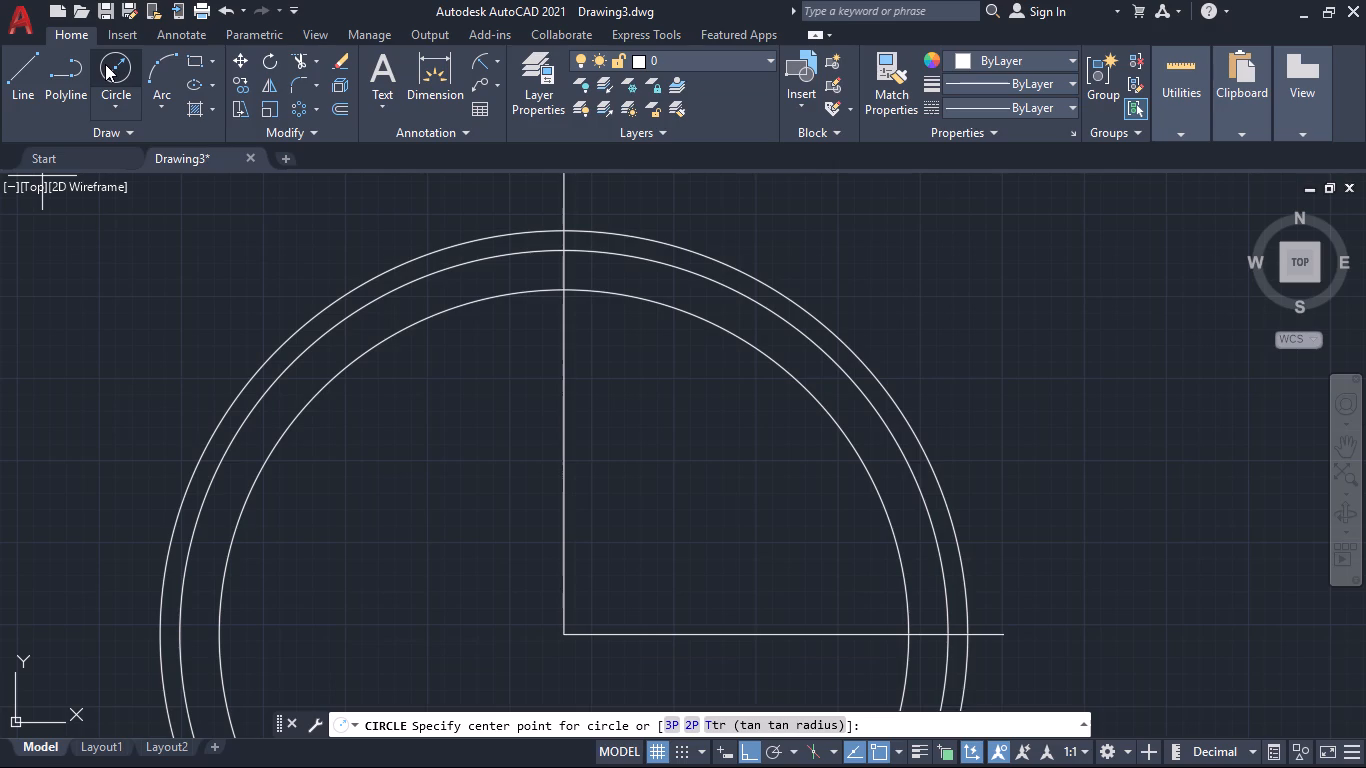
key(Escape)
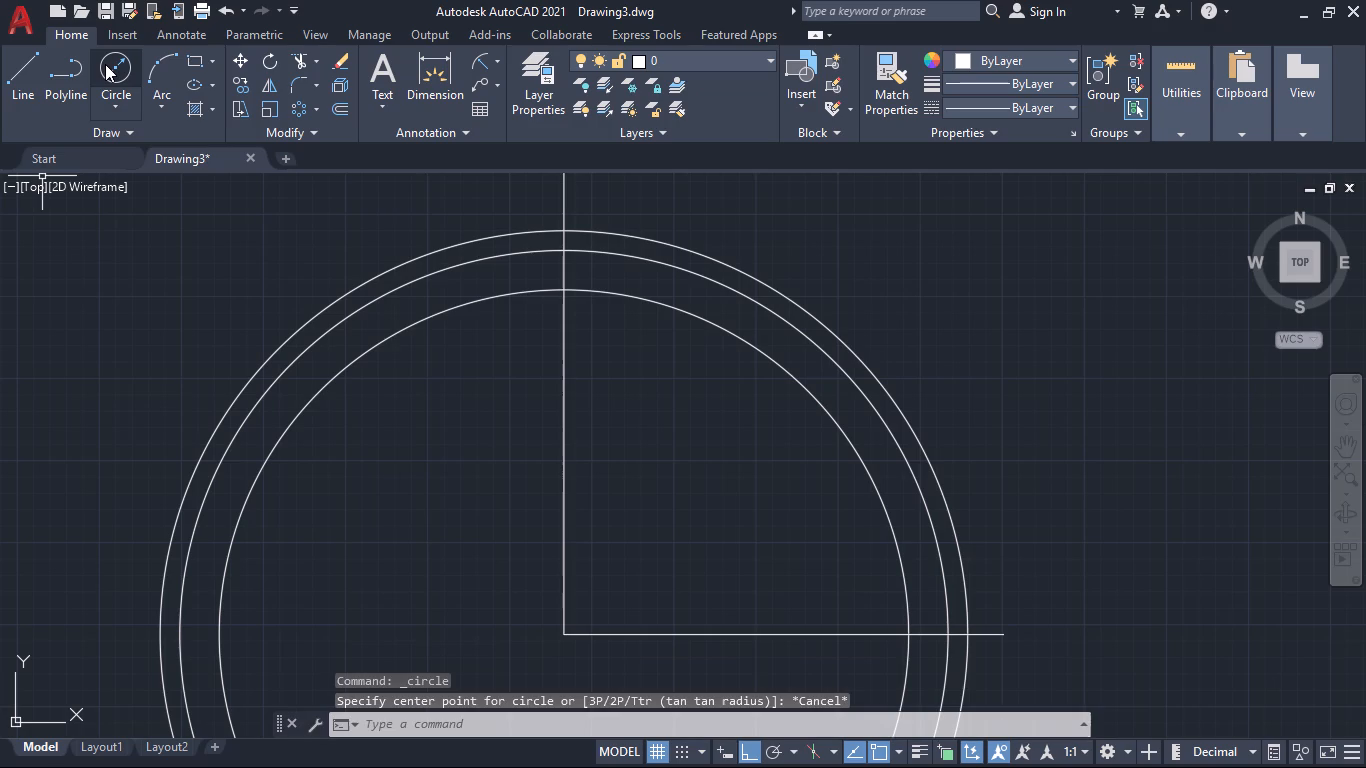
With polar tracking set for 30° angles, draw a line about 75 mm long at 30° from the concentric circles' centre.
click(771, 745)
click(796, 745)
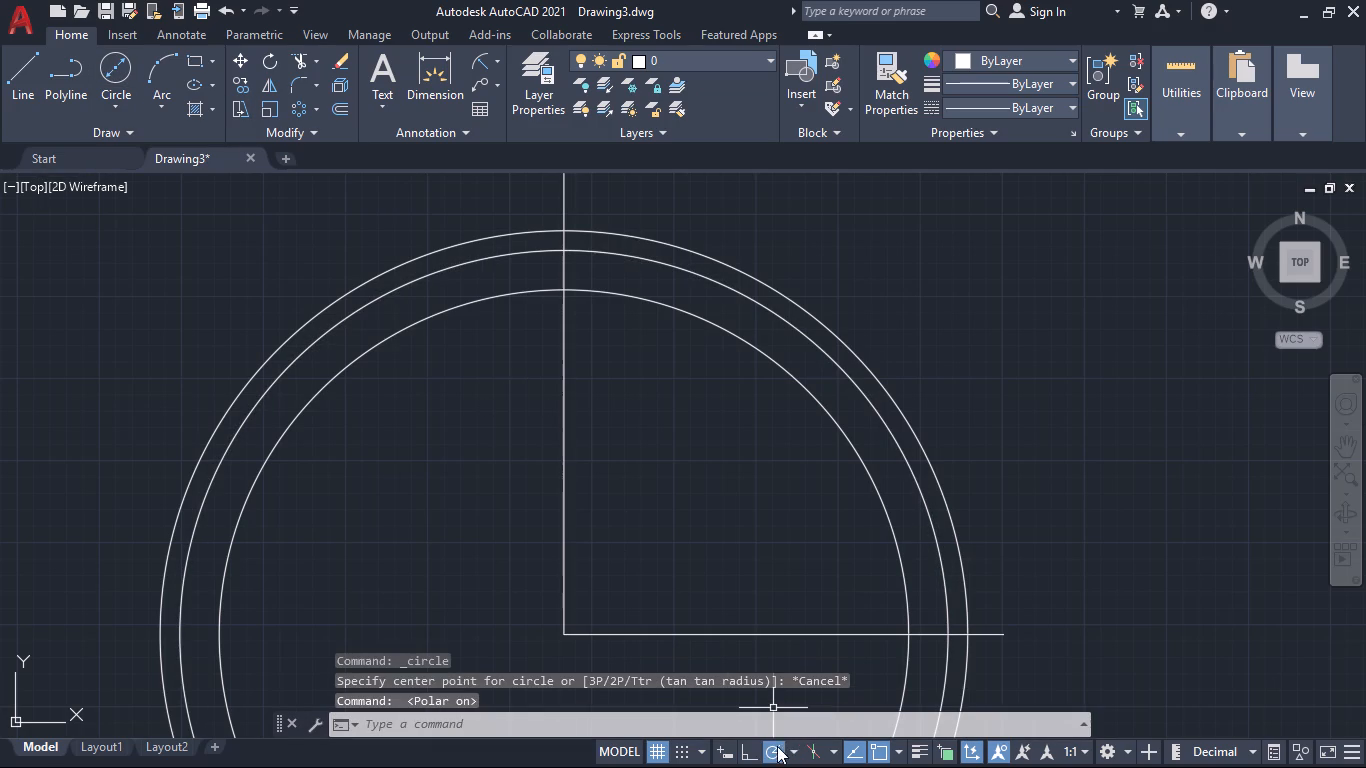
click(813, 574)
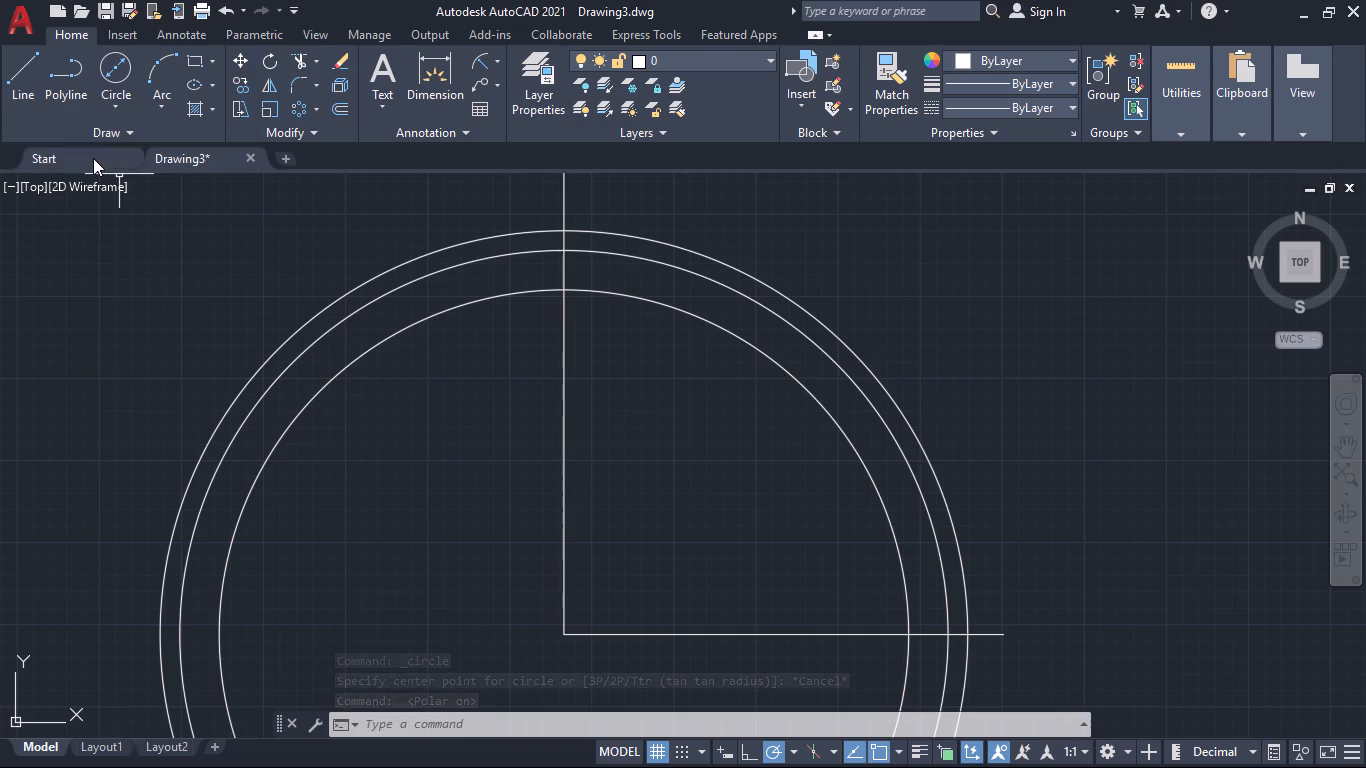
click(20, 71)
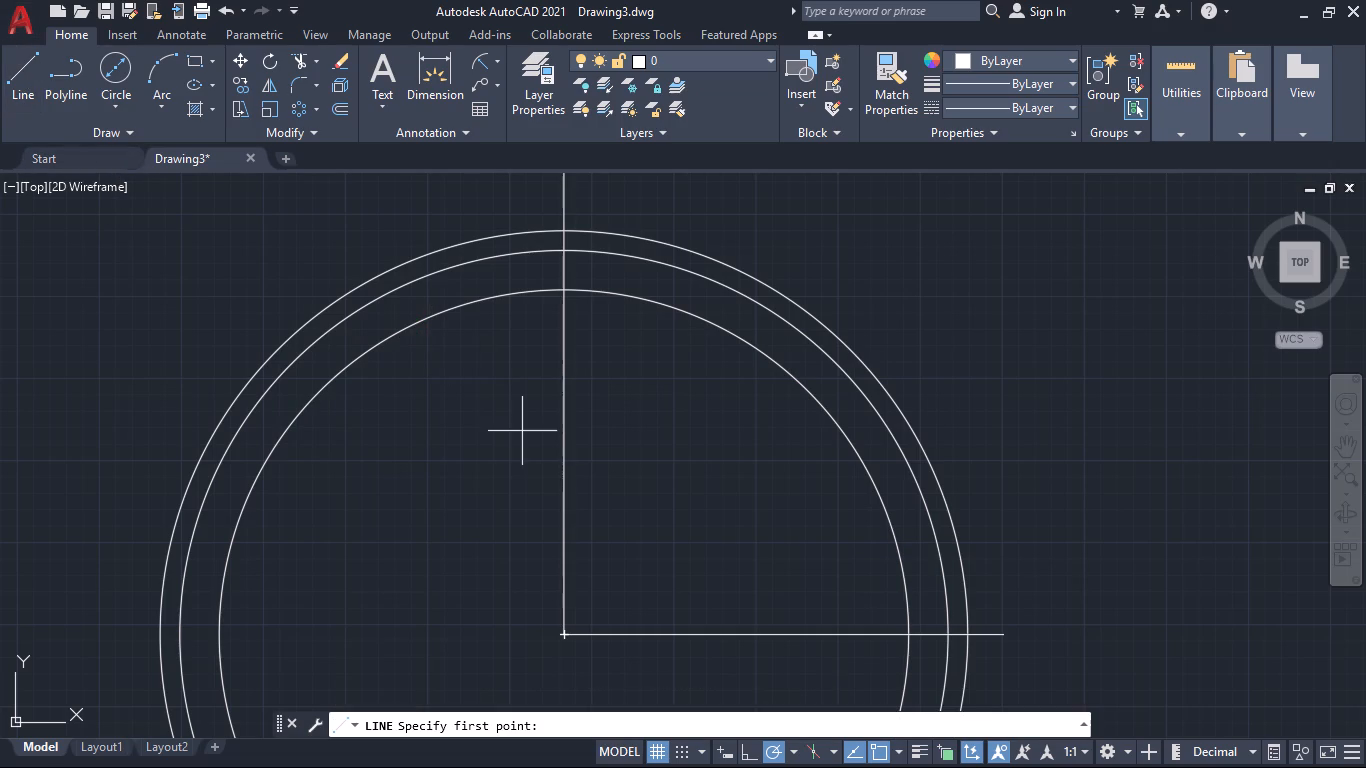
click(560, 632)
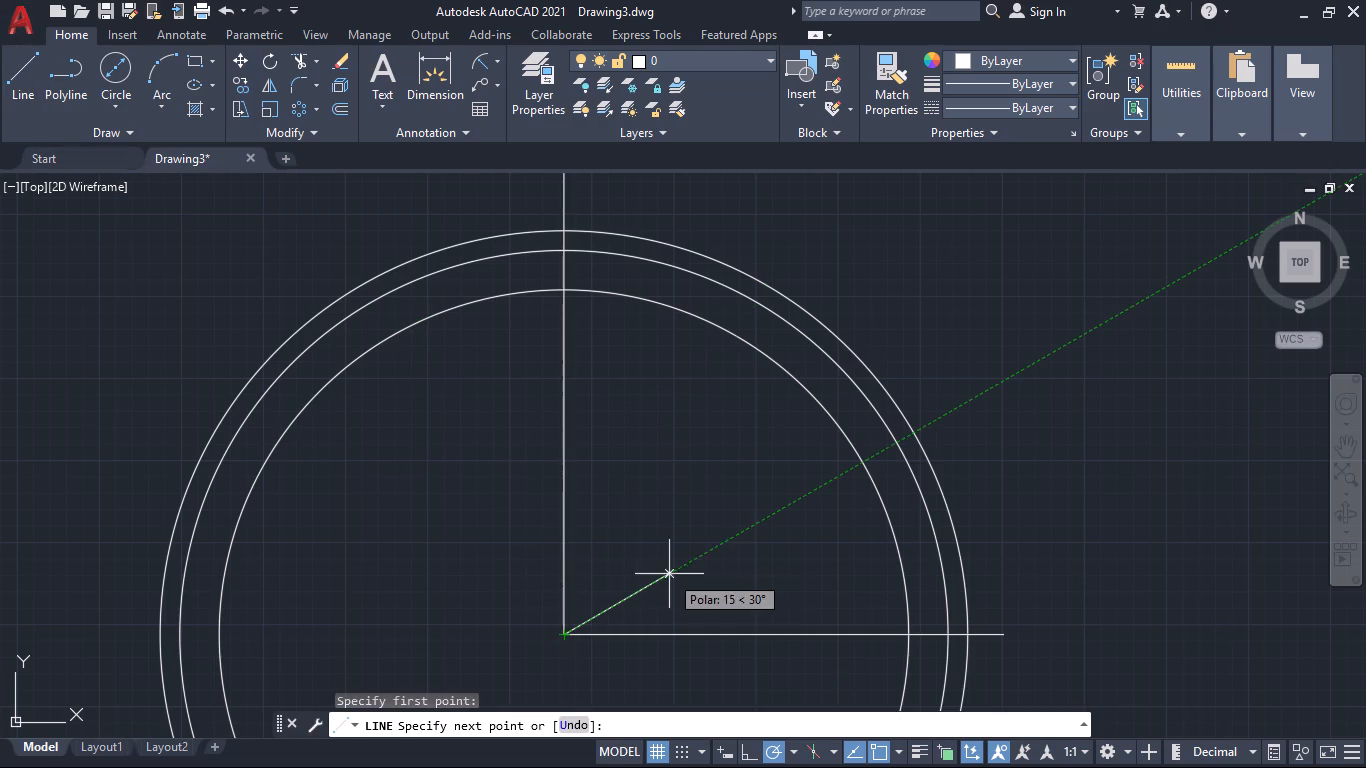
click(997, 393)
key(Escape)
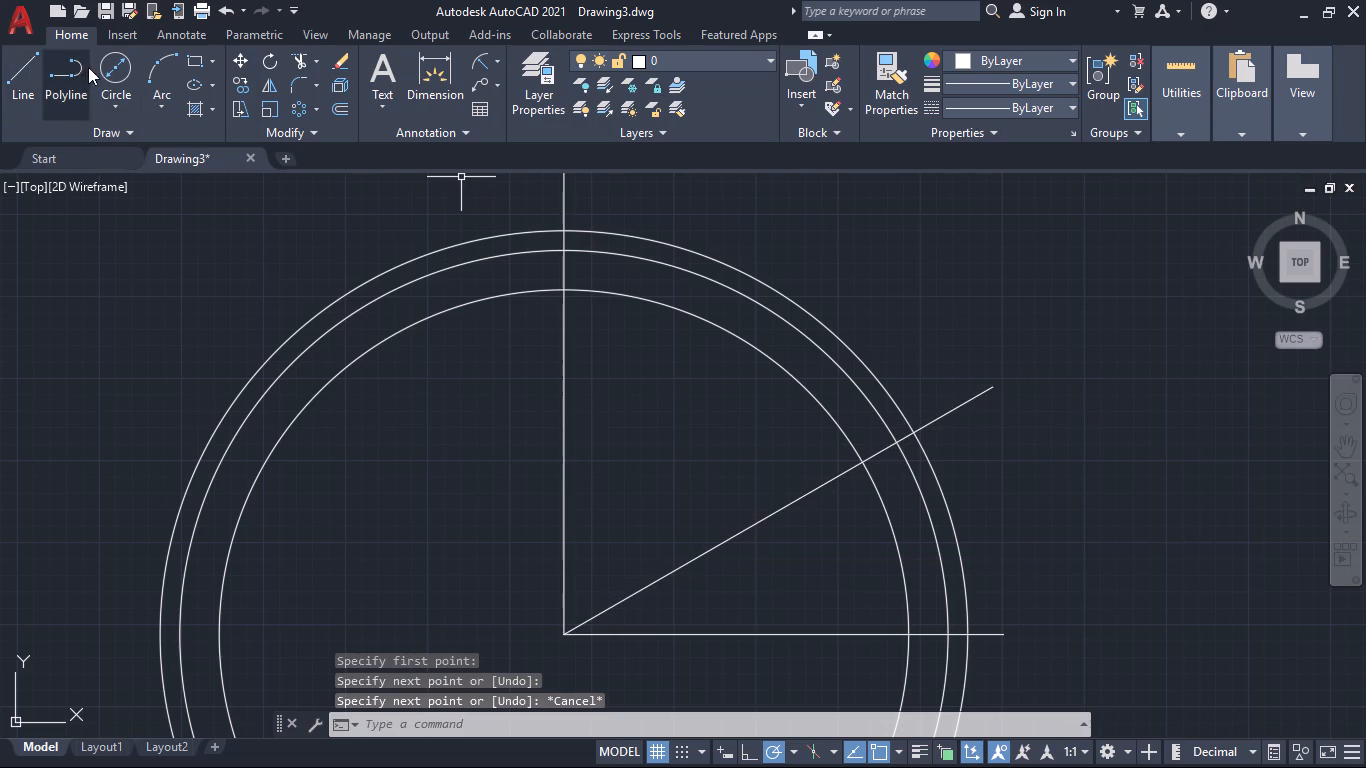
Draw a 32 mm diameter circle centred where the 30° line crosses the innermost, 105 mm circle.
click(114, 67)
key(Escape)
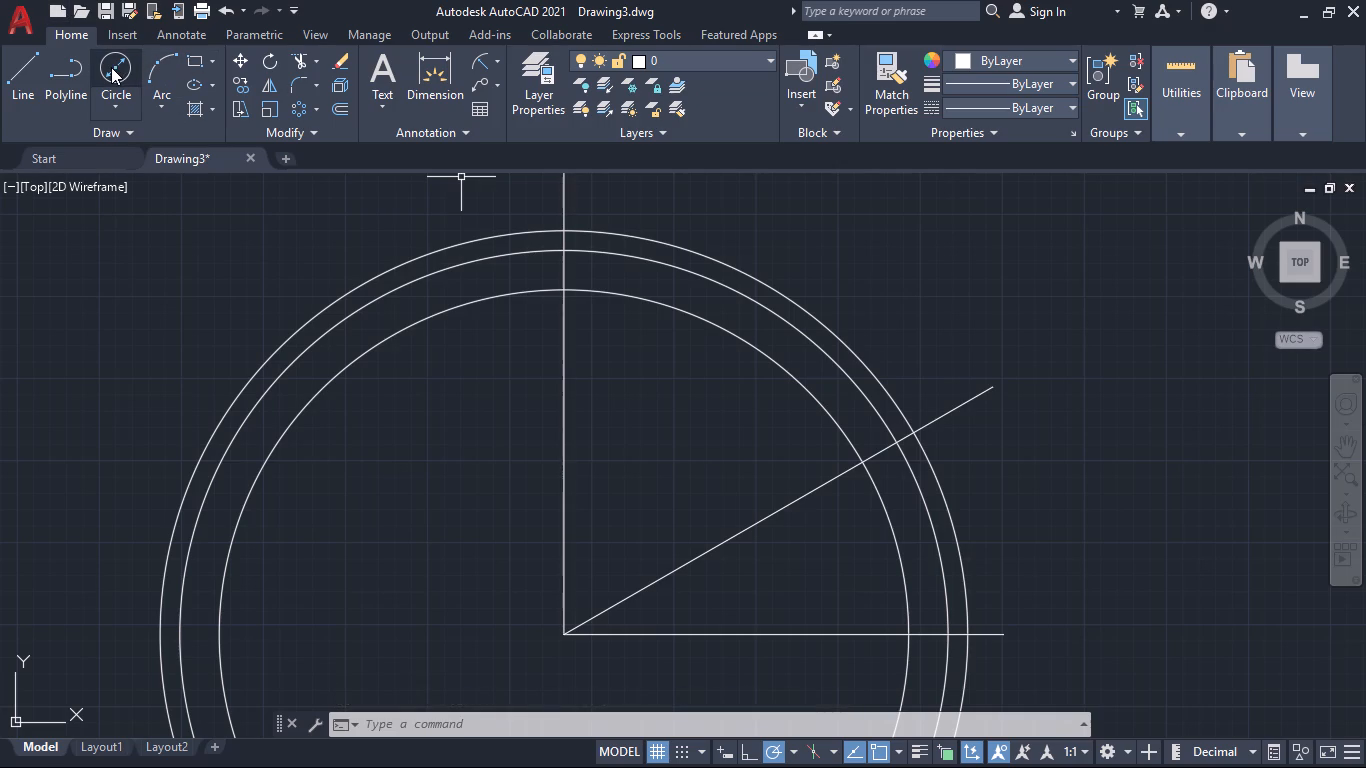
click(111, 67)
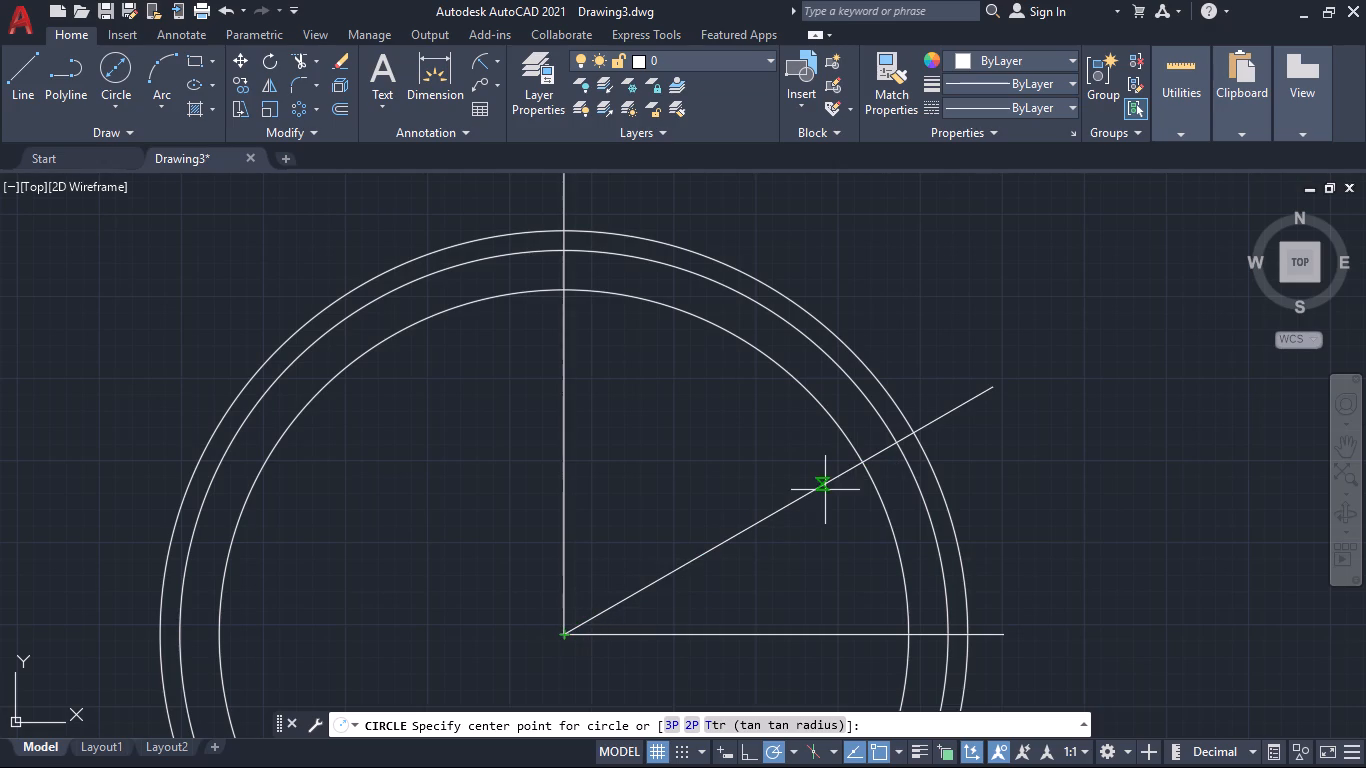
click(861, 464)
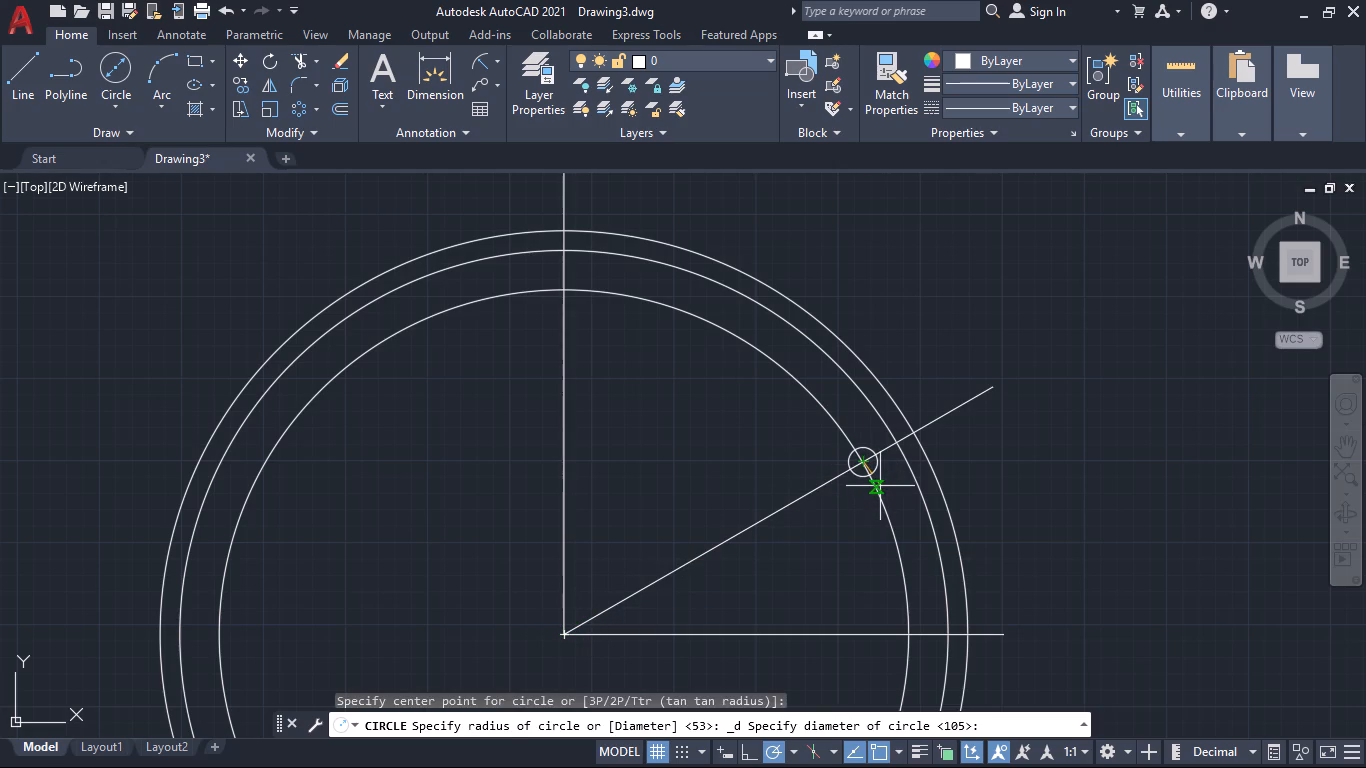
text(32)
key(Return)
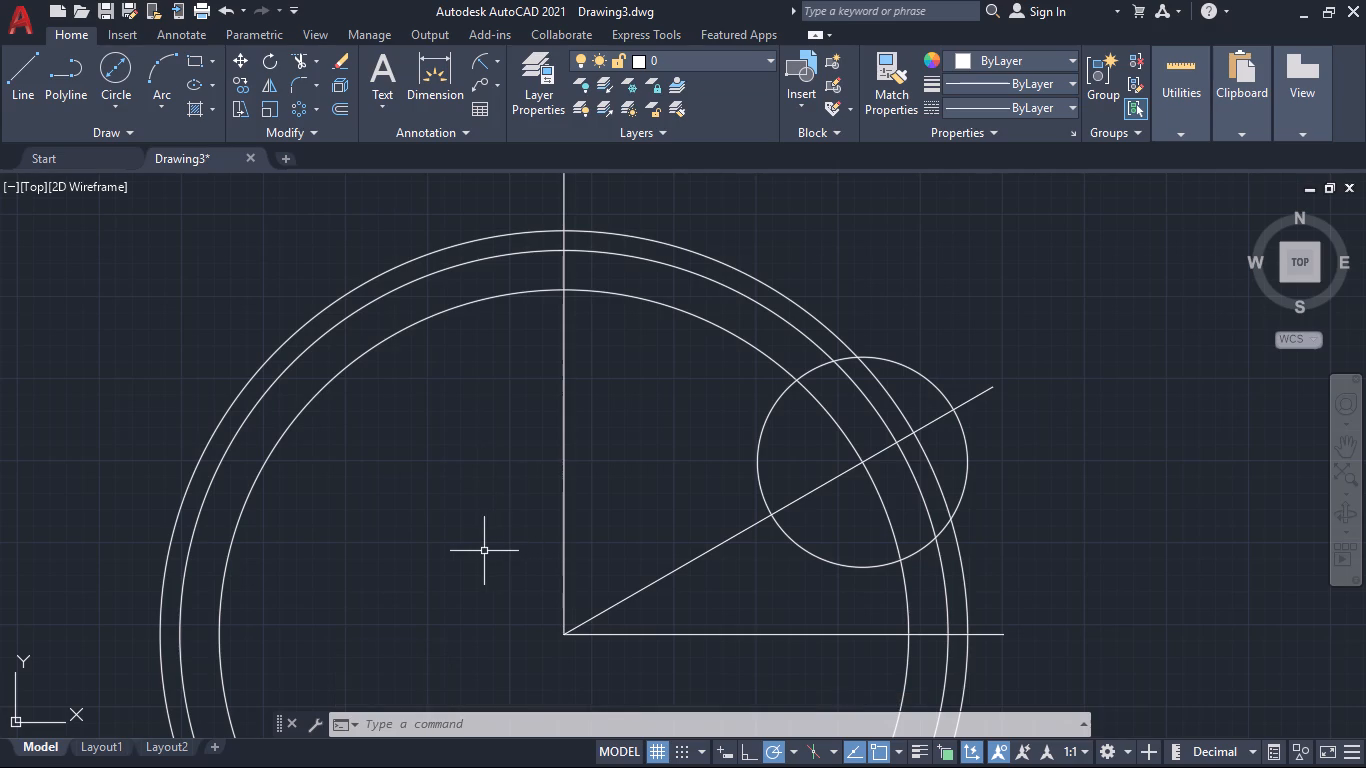
Draw two radial lines from the circles' centre: about 73 mm long at 60° and about 68 mm long at 120°.
click(16, 64)
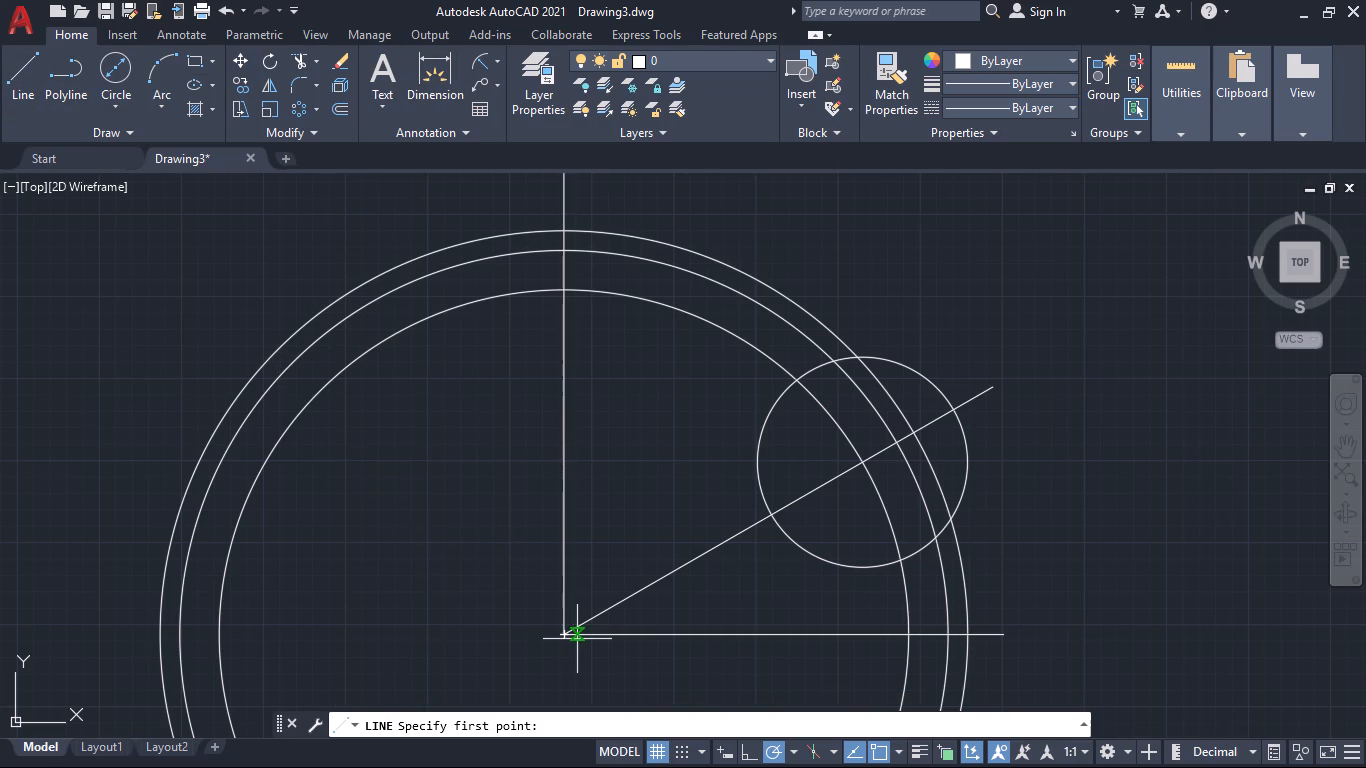
click(560, 636)
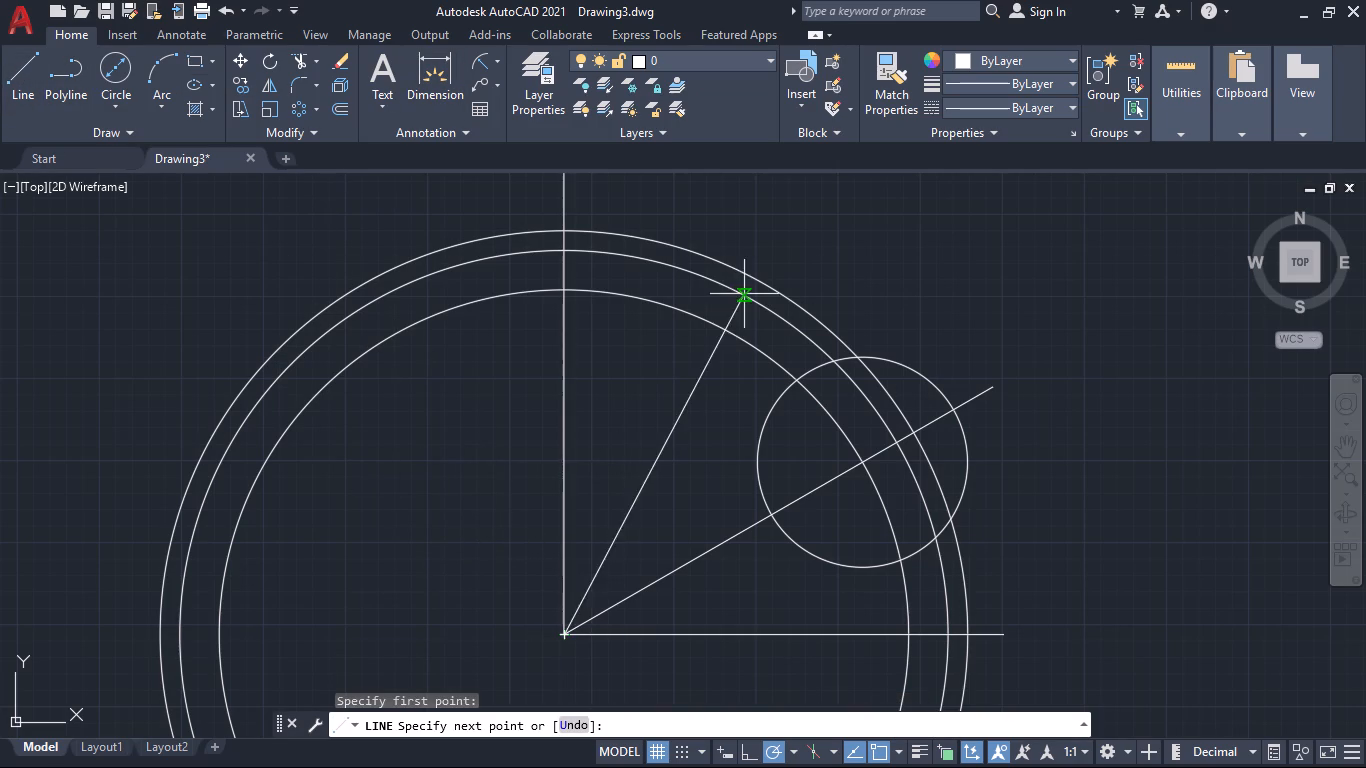
click(800, 216)
key(space)
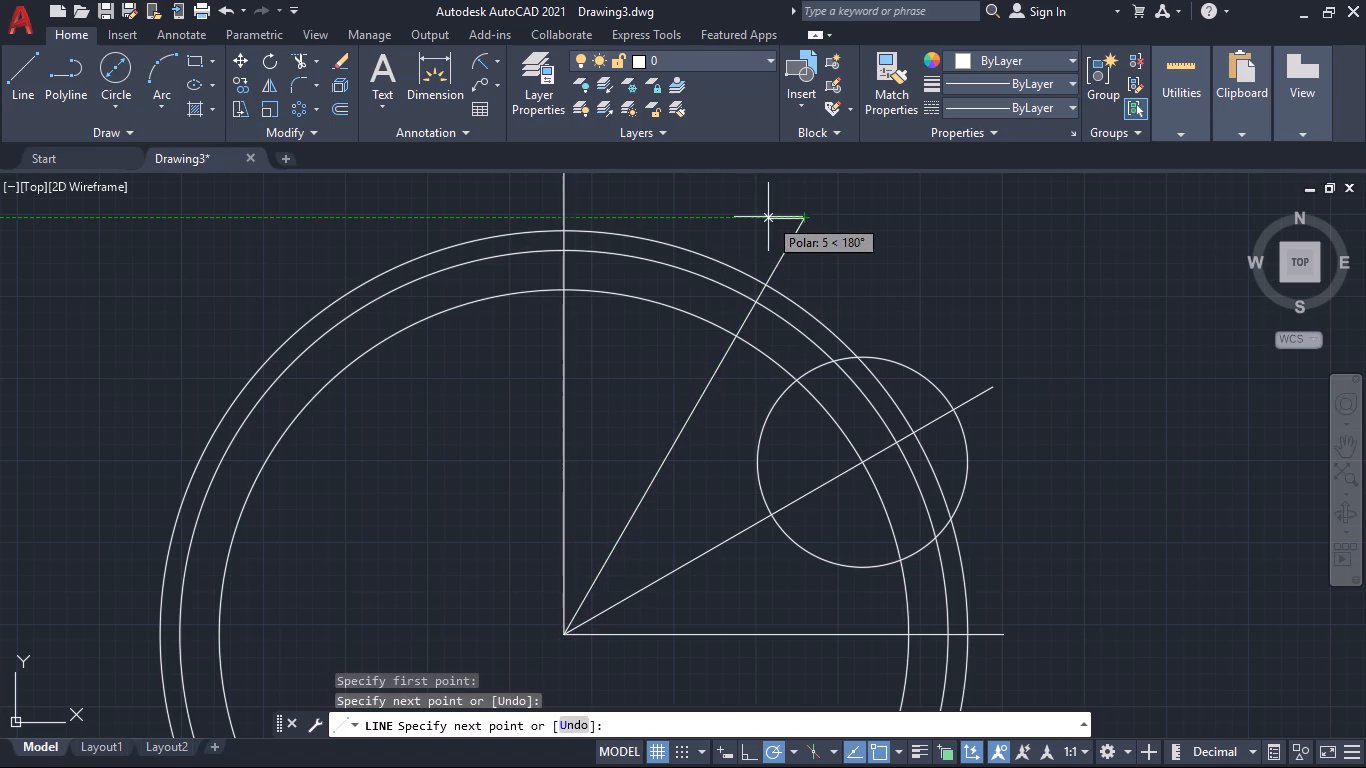
key(space)
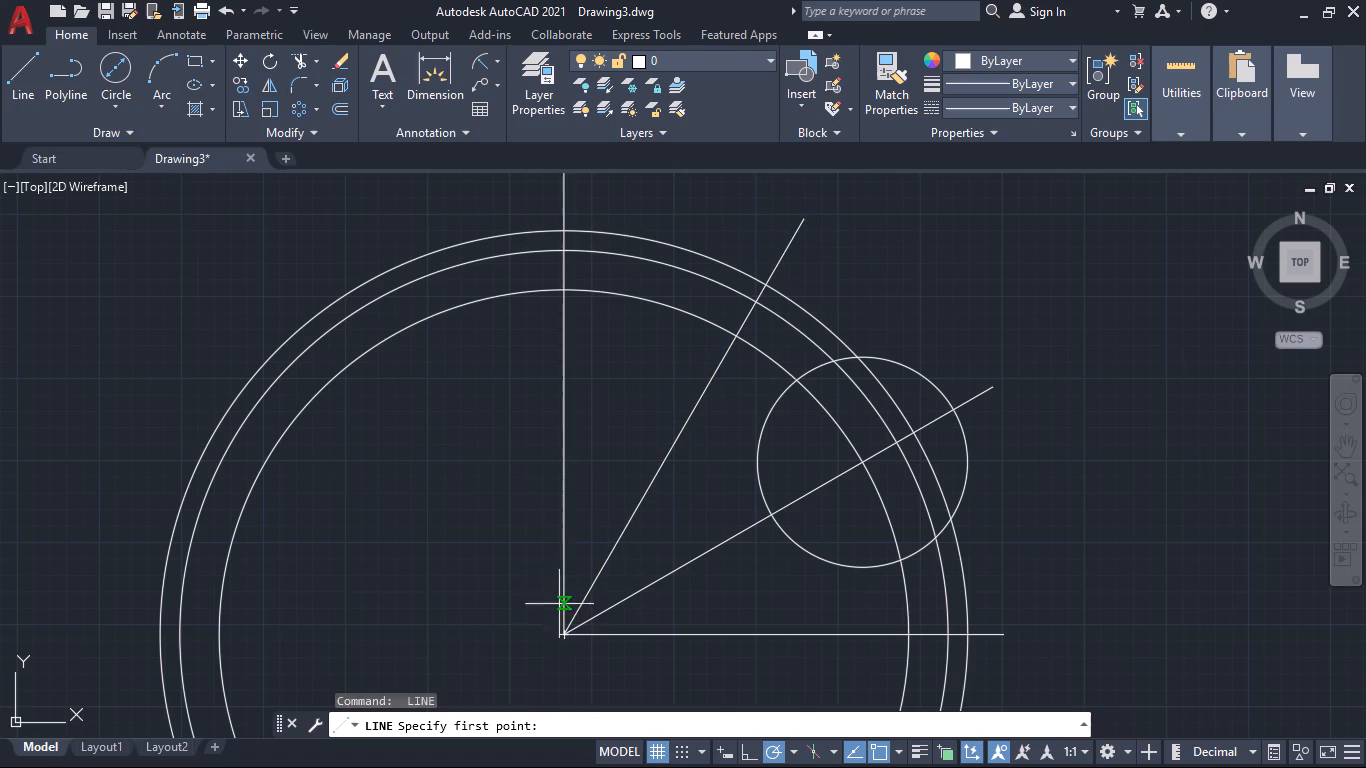
click(564, 631)
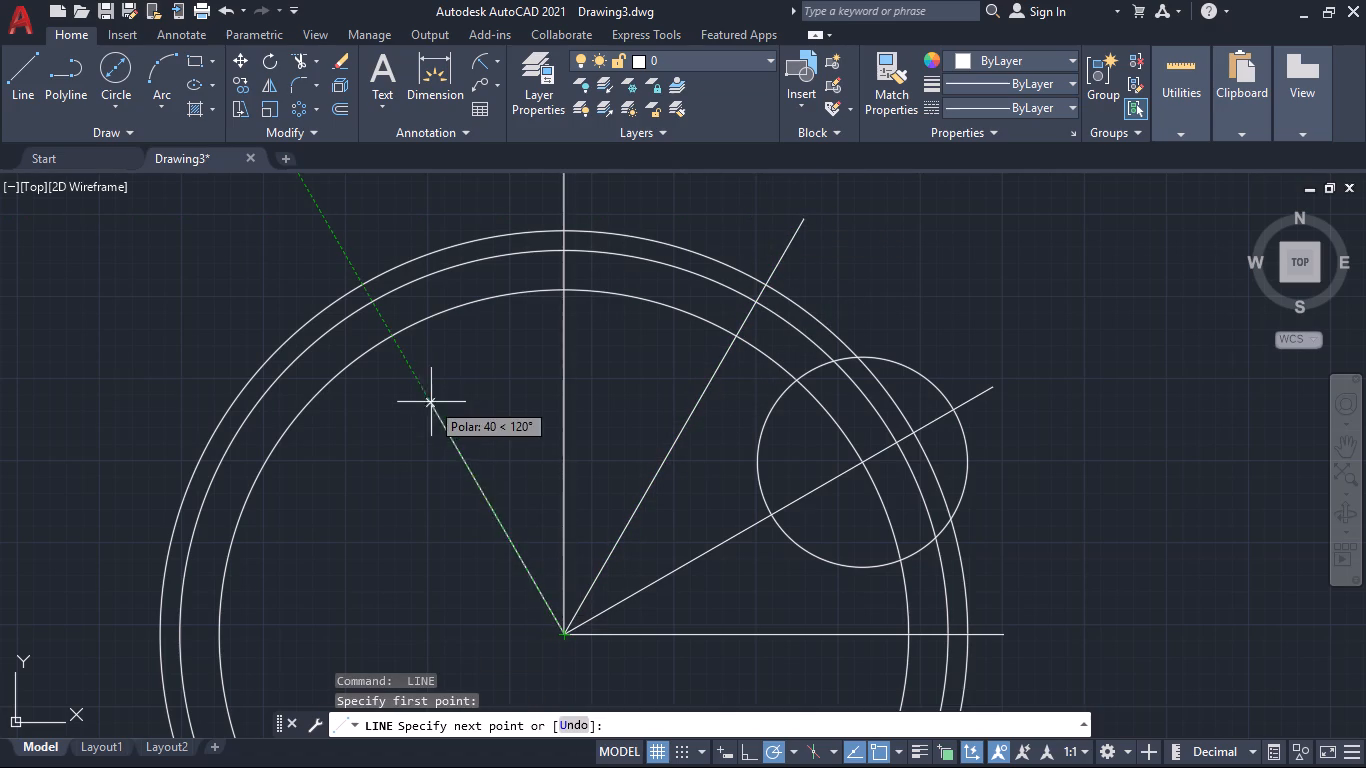
click(338, 248)
key(space)
From the same centre, draw a line about 72 mm long at 180° and another at 150° ending just past the outer circle.
key(space)
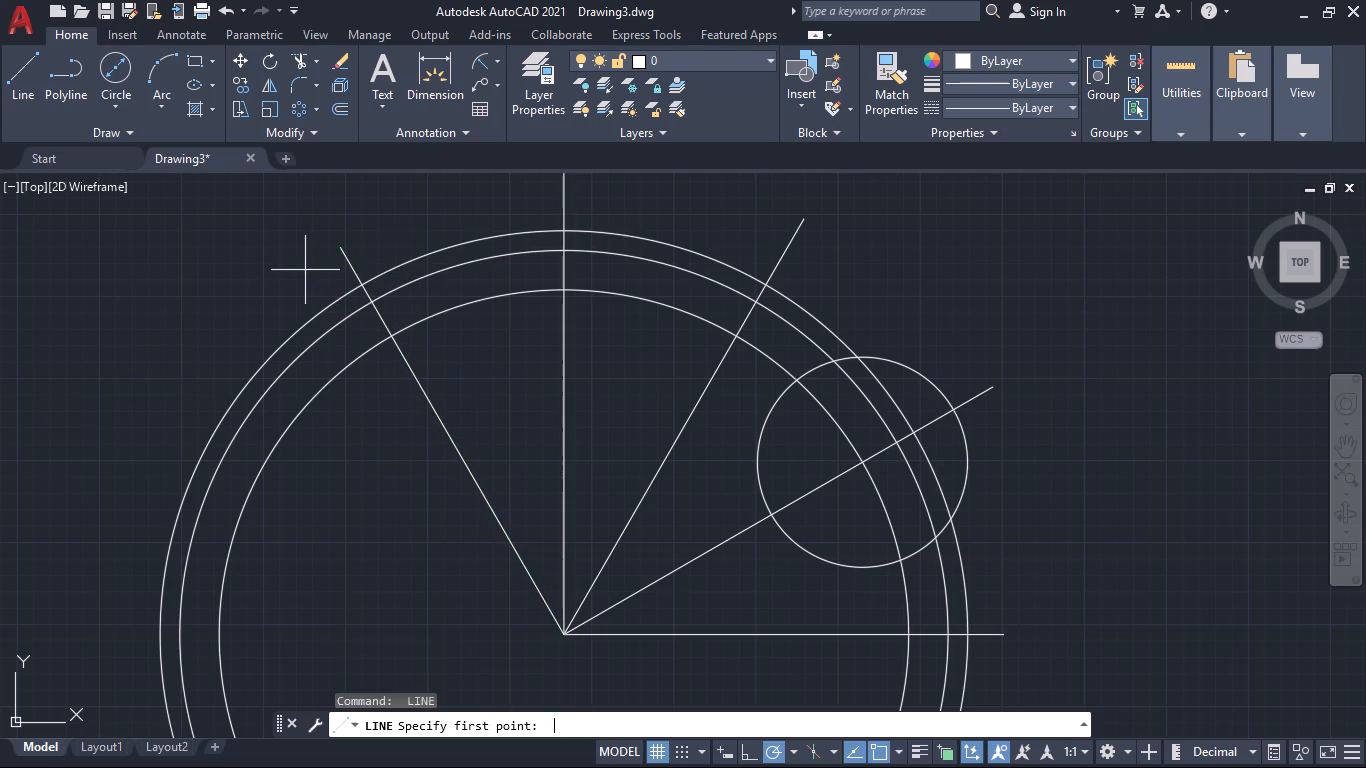
click(557, 633)
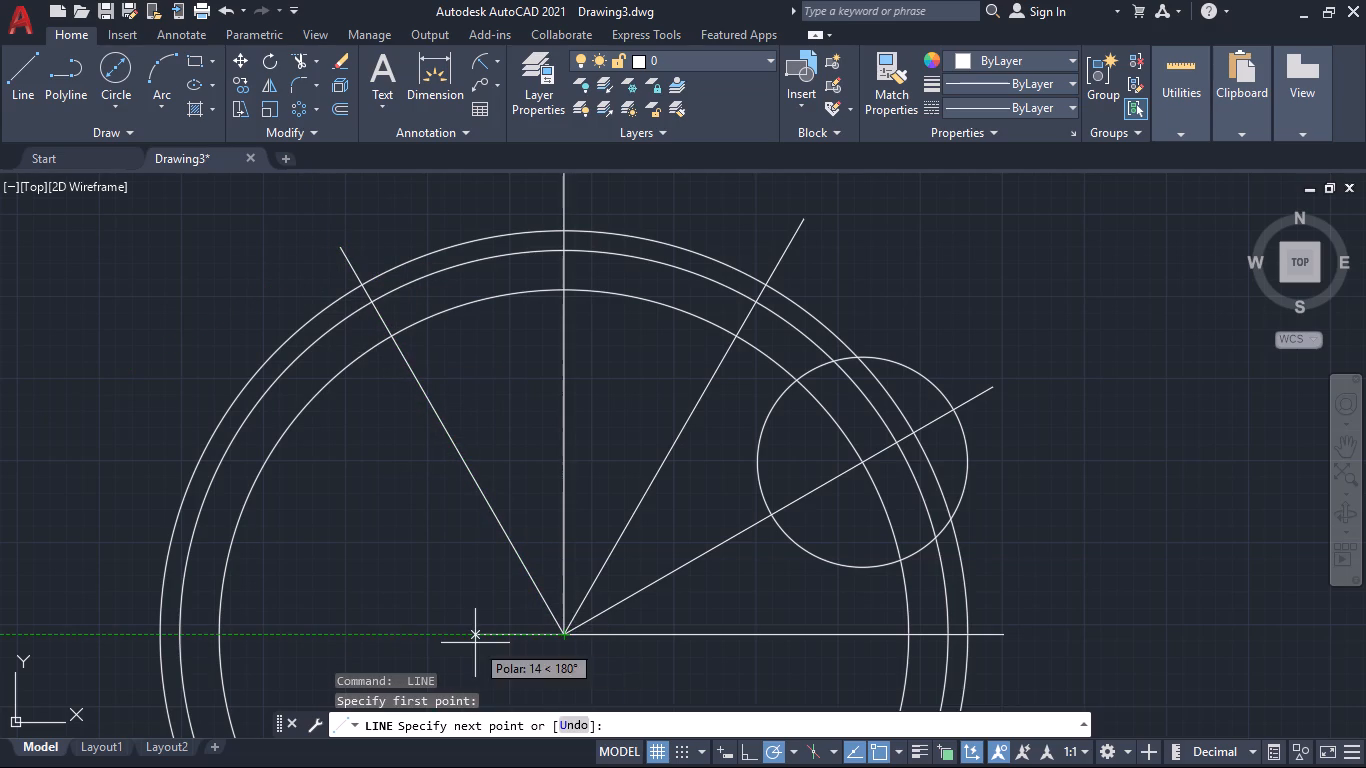
click(87, 644)
key(space)
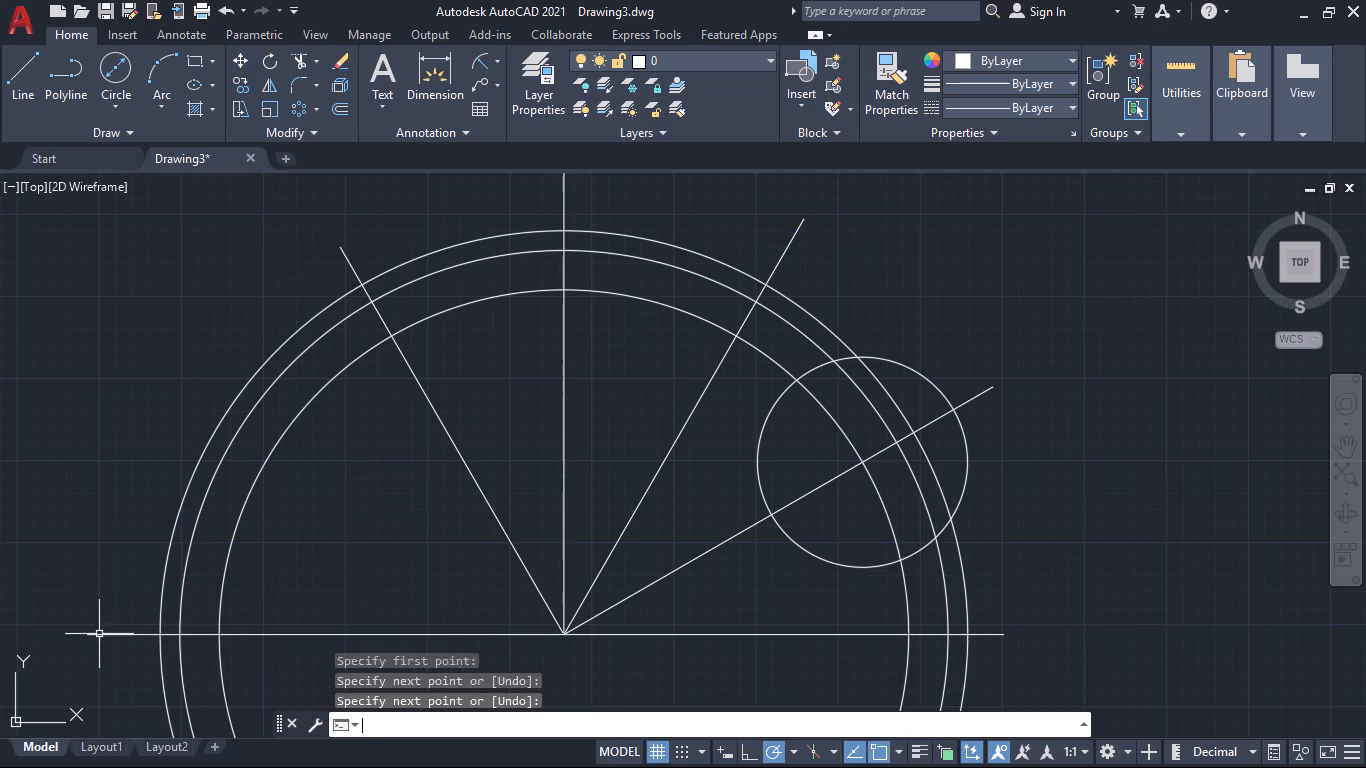
key(space)
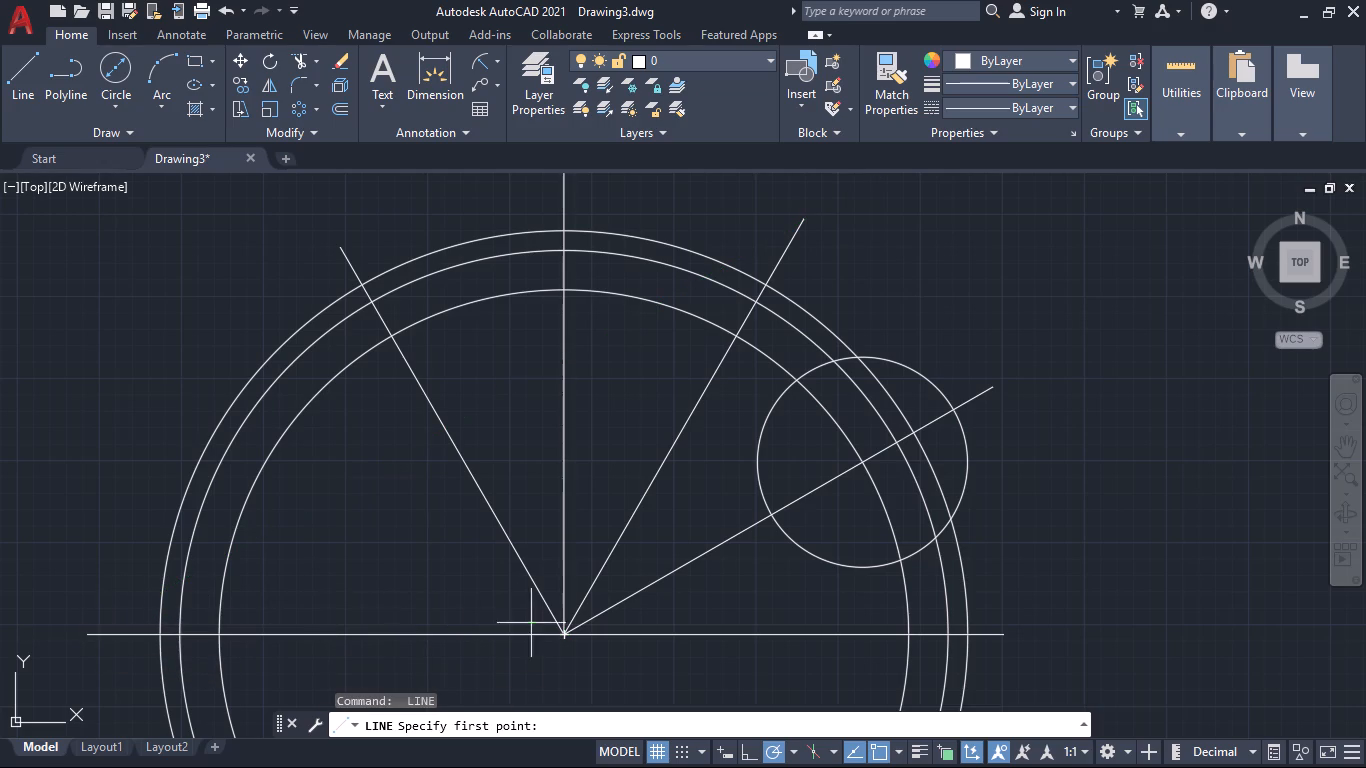
click(563, 634)
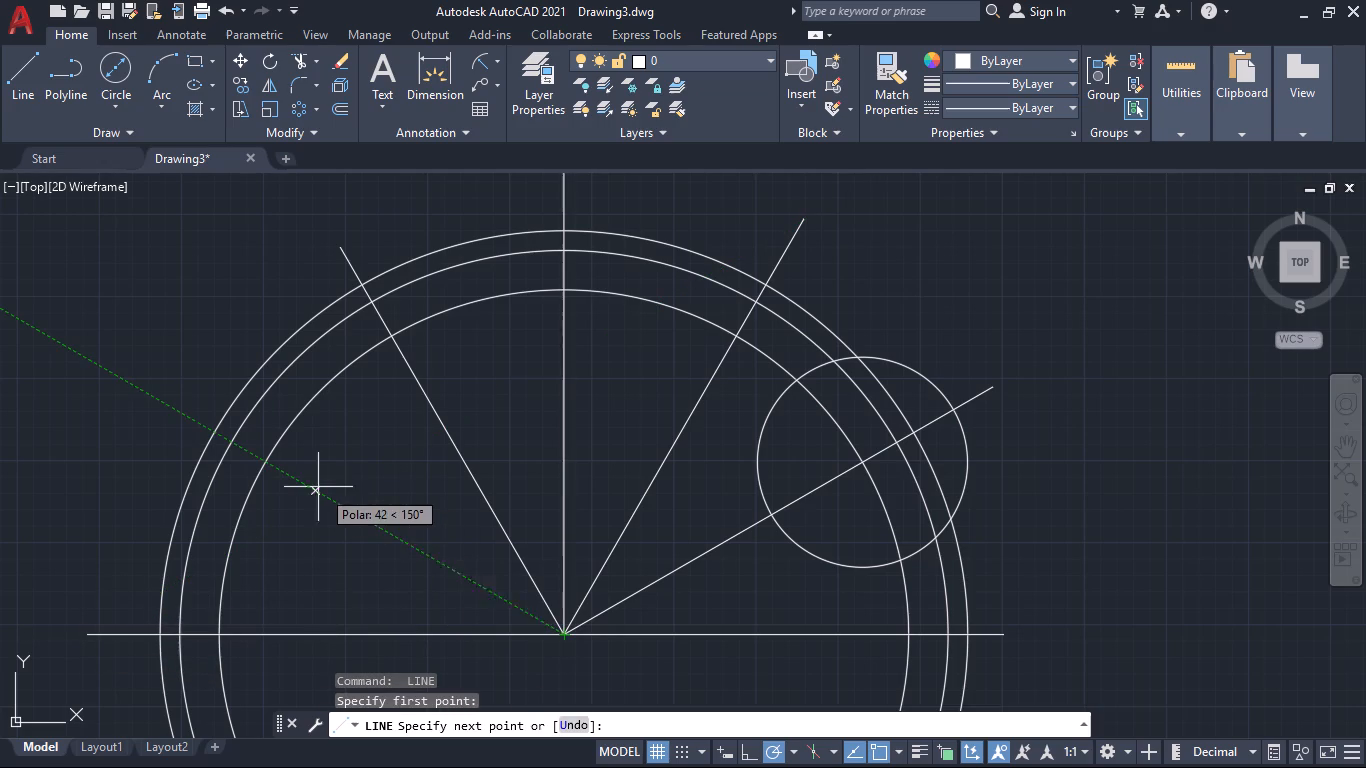
click(168, 405)
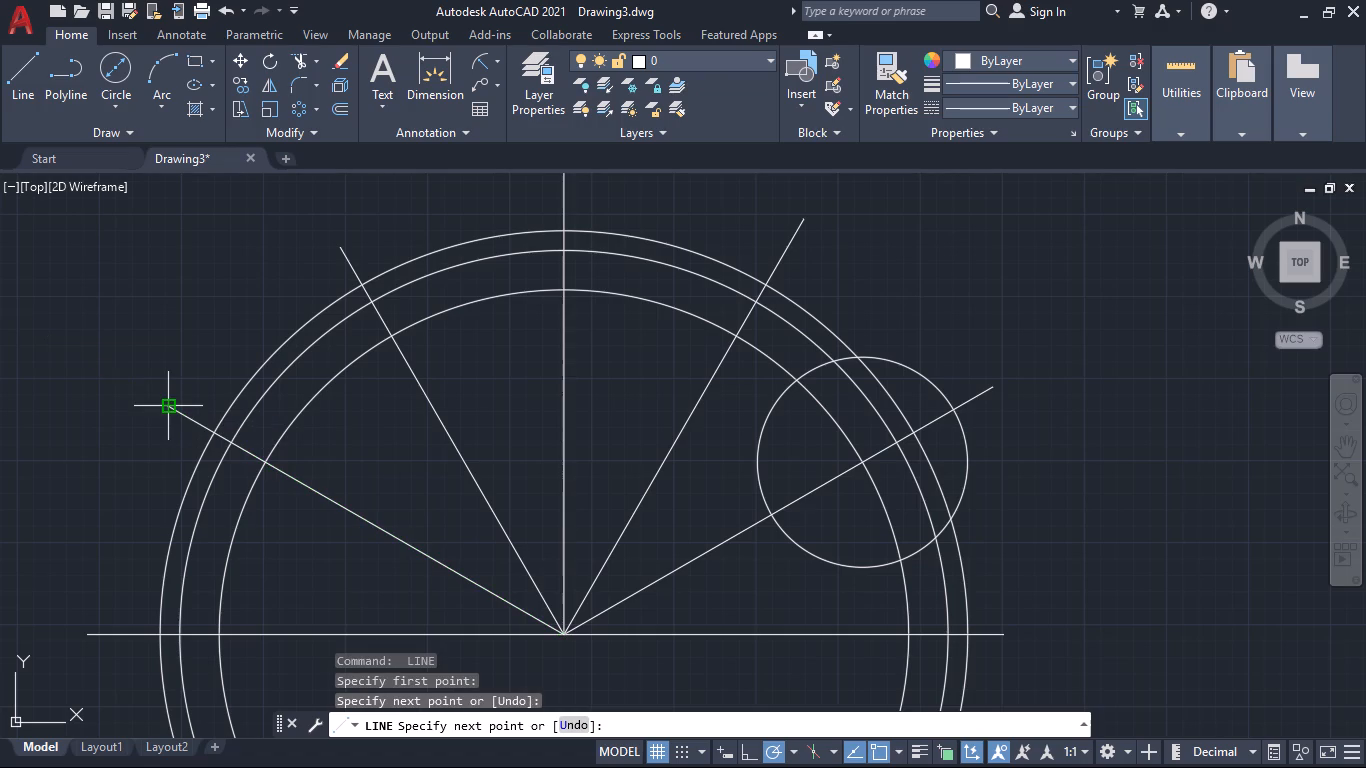
key(Escape)
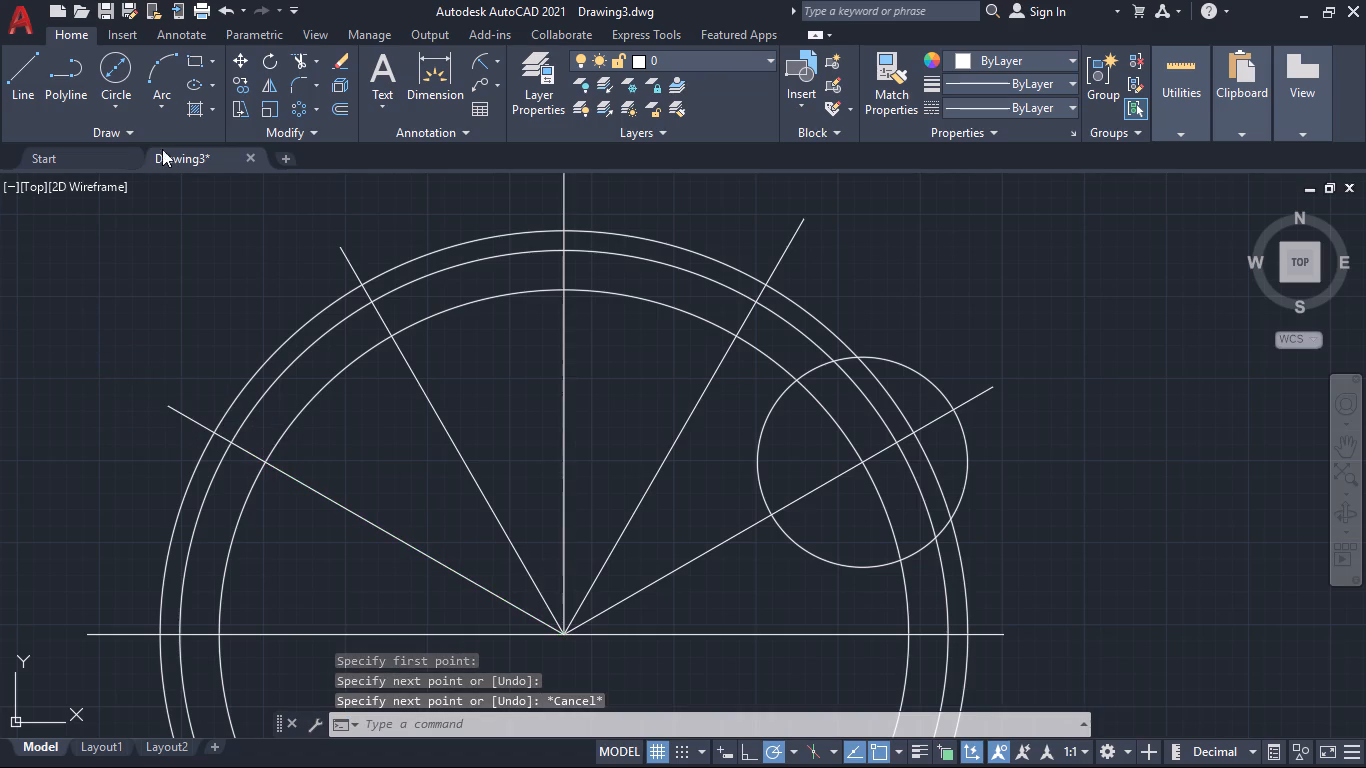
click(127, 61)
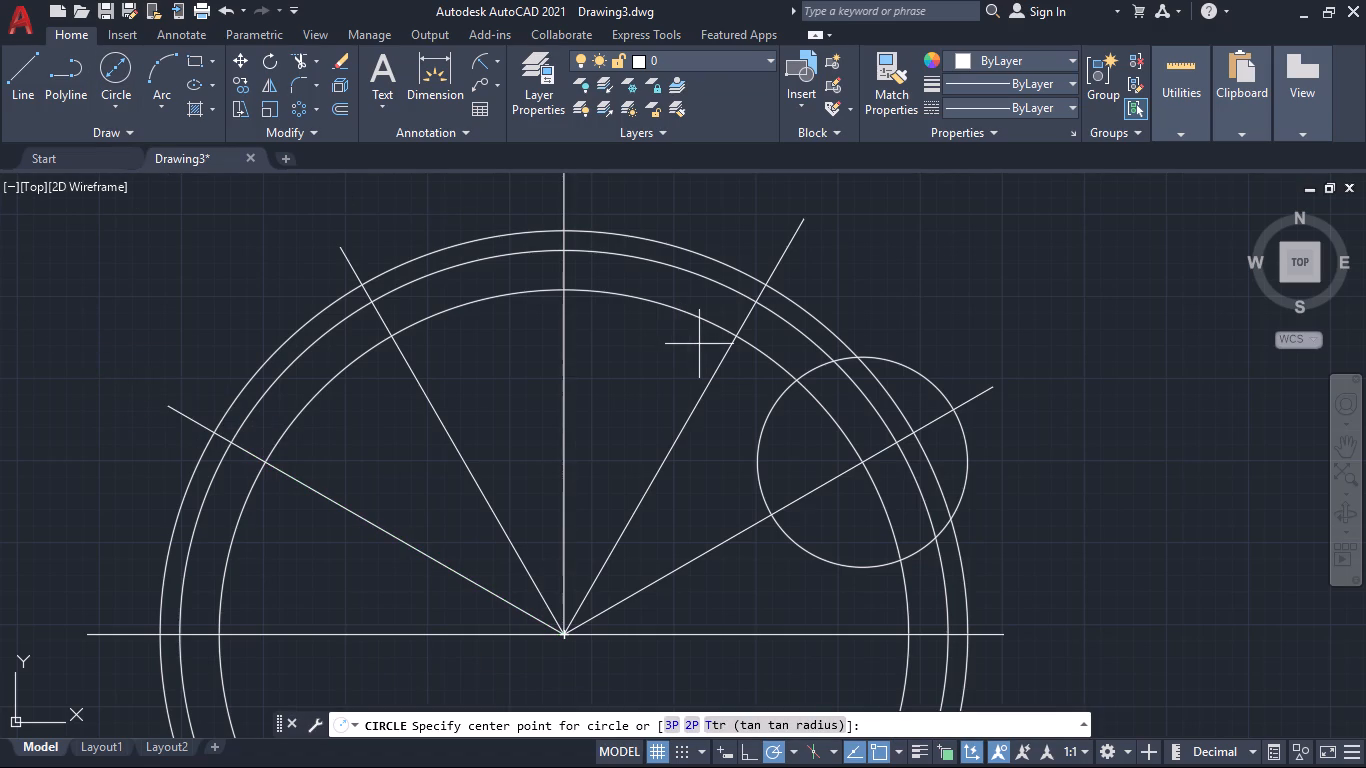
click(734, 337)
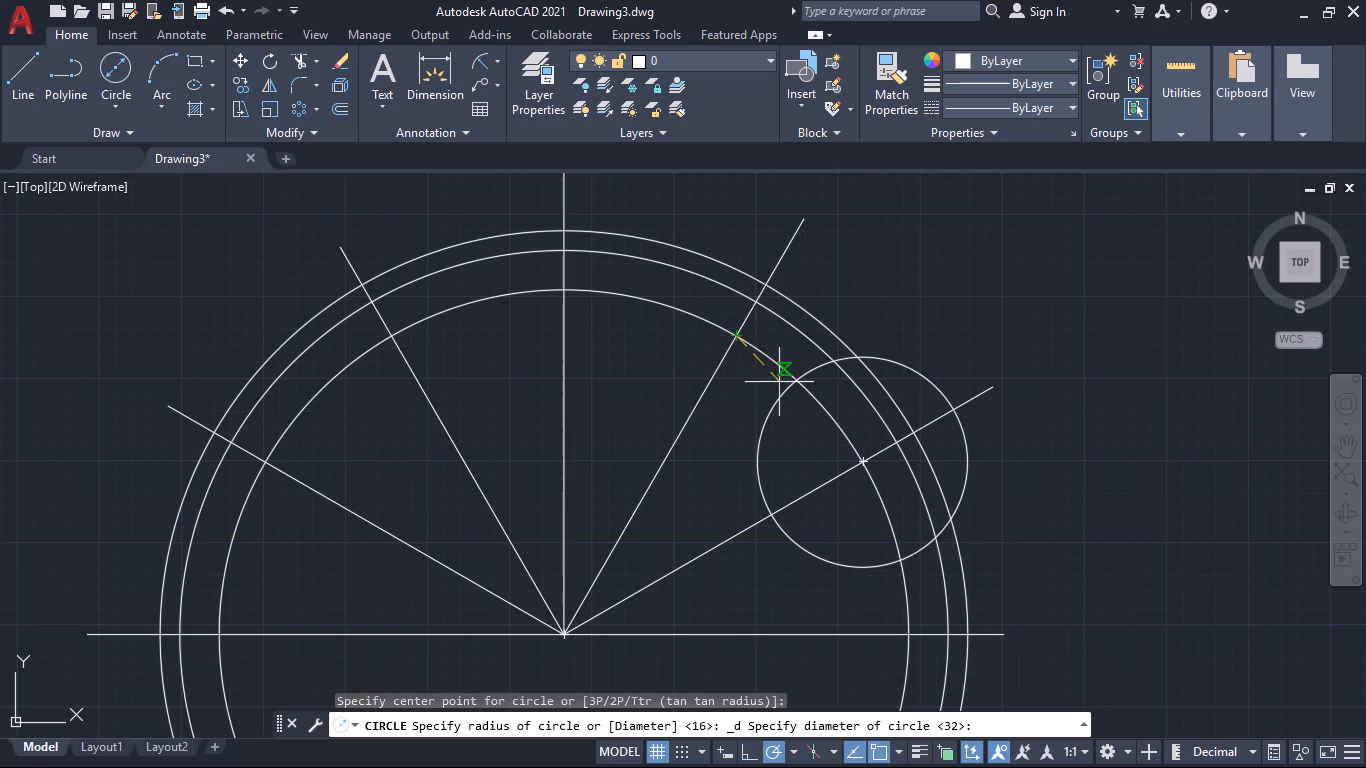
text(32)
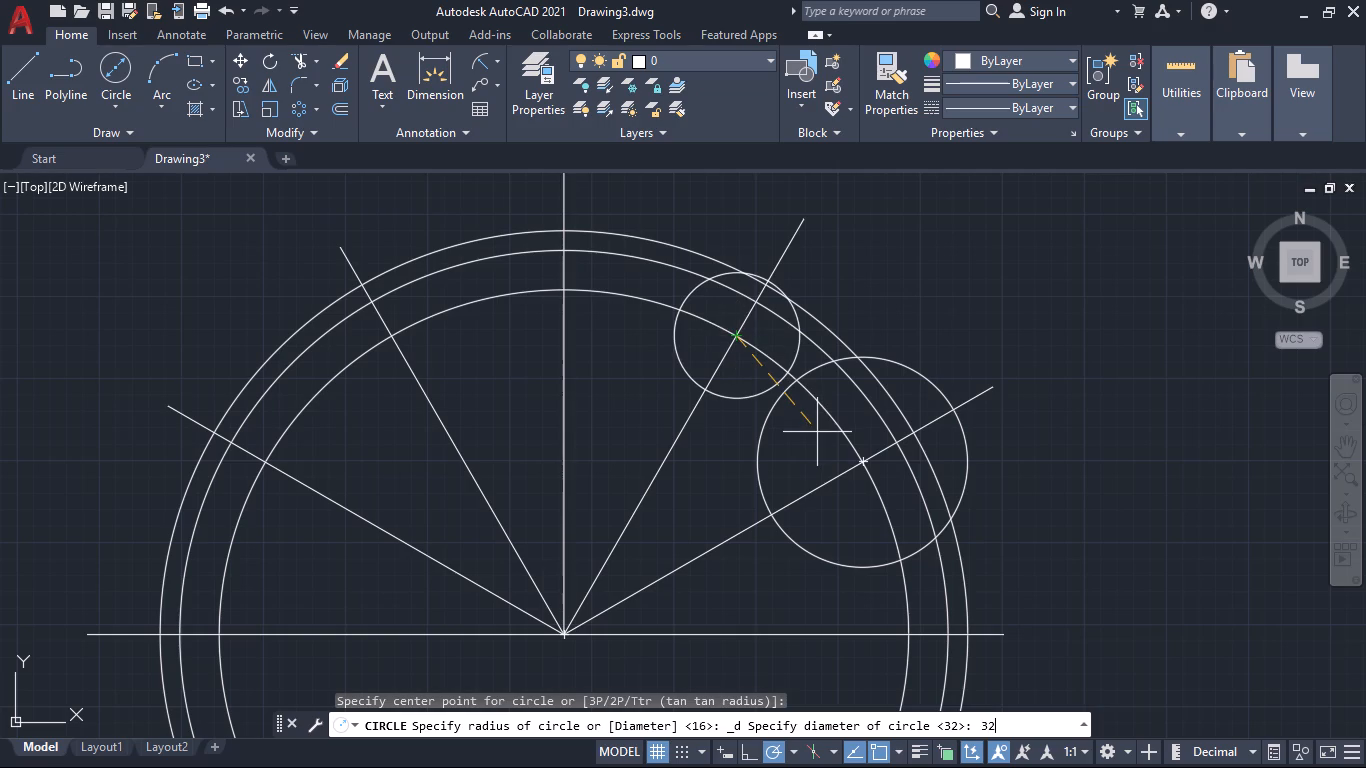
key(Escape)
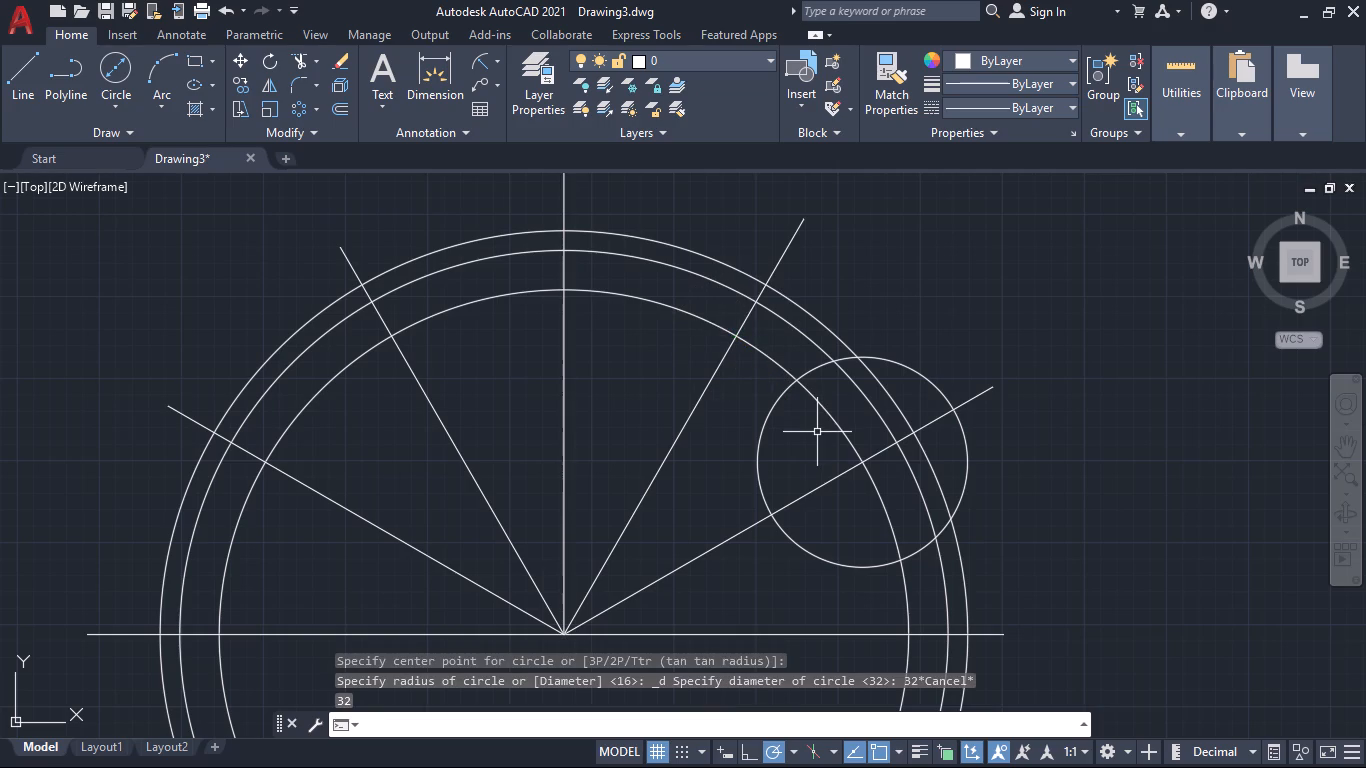
Draw a 32 mm radius circle centred where the 60° line crosses the 105 mm circle.
click(123, 109)
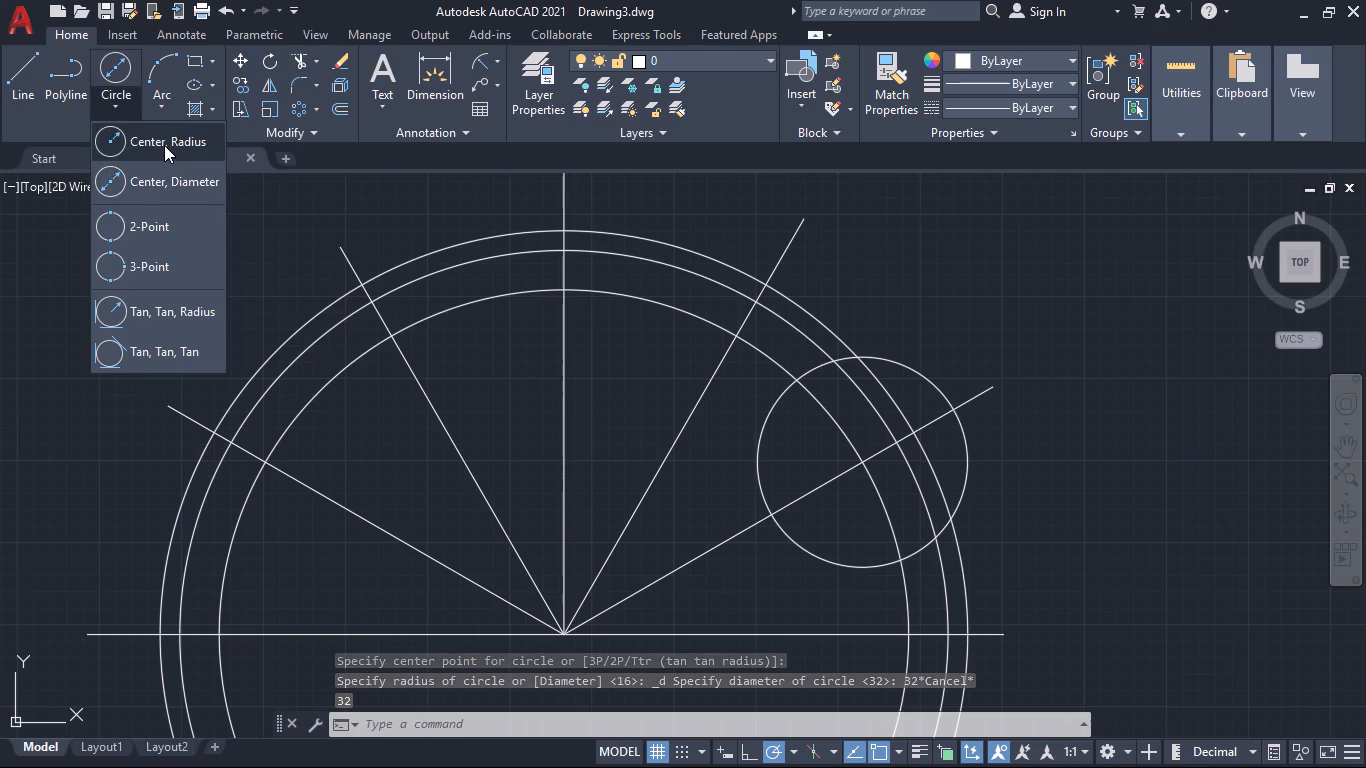
click(164, 145)
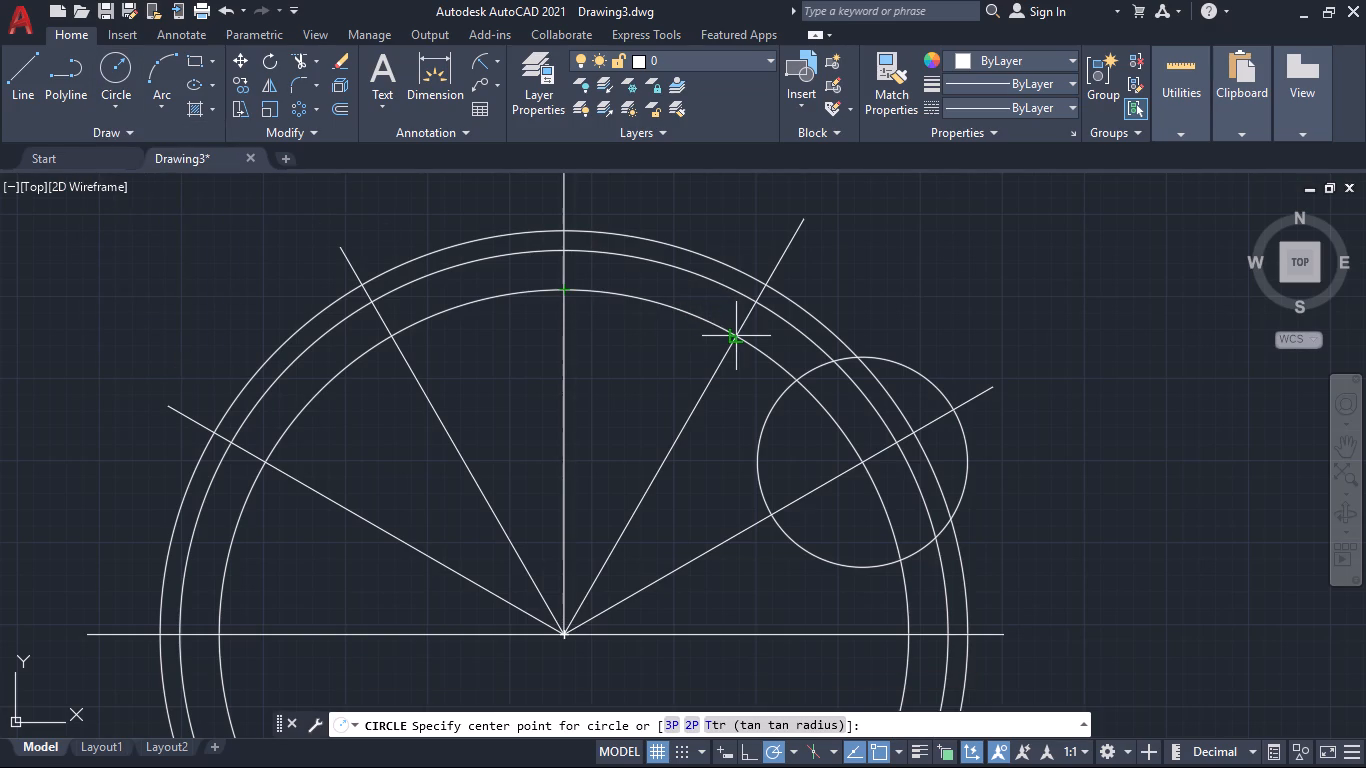
click(737, 335)
text(32)
key(Return)
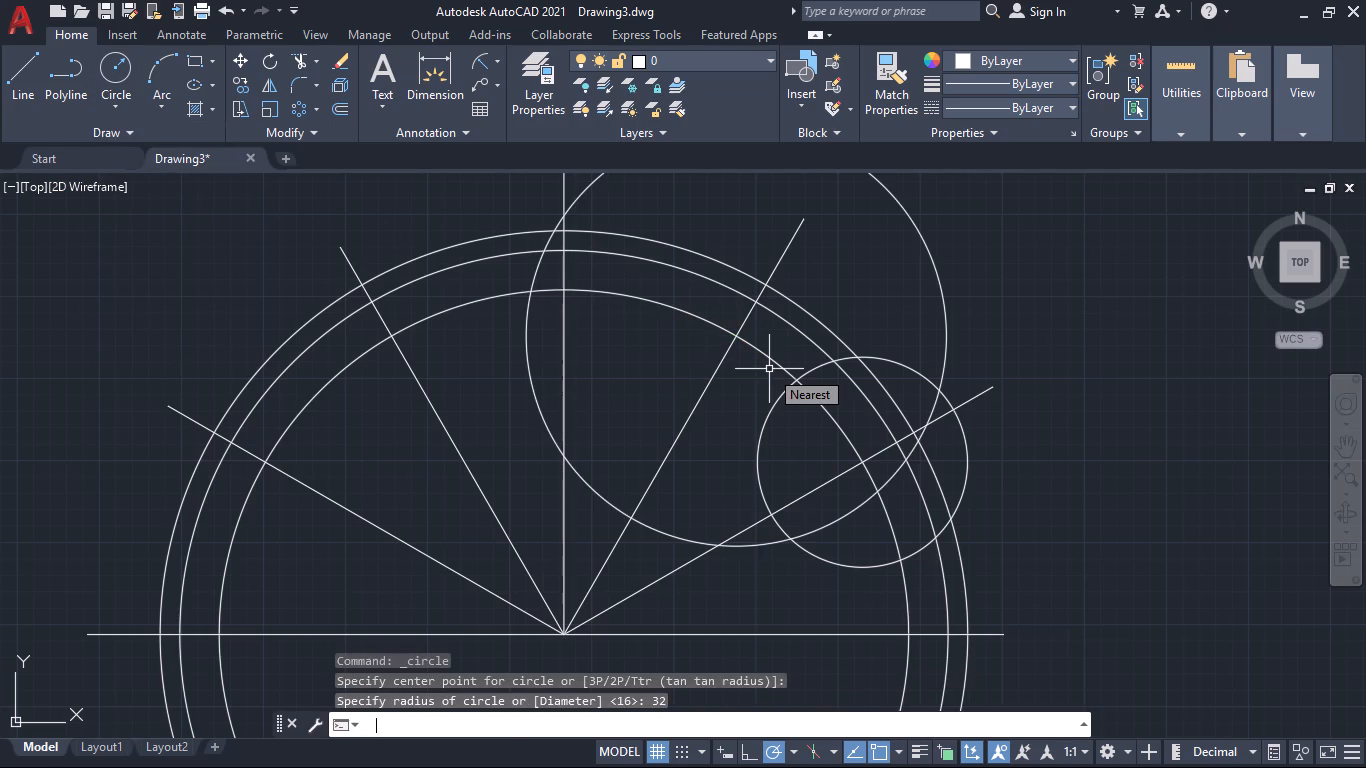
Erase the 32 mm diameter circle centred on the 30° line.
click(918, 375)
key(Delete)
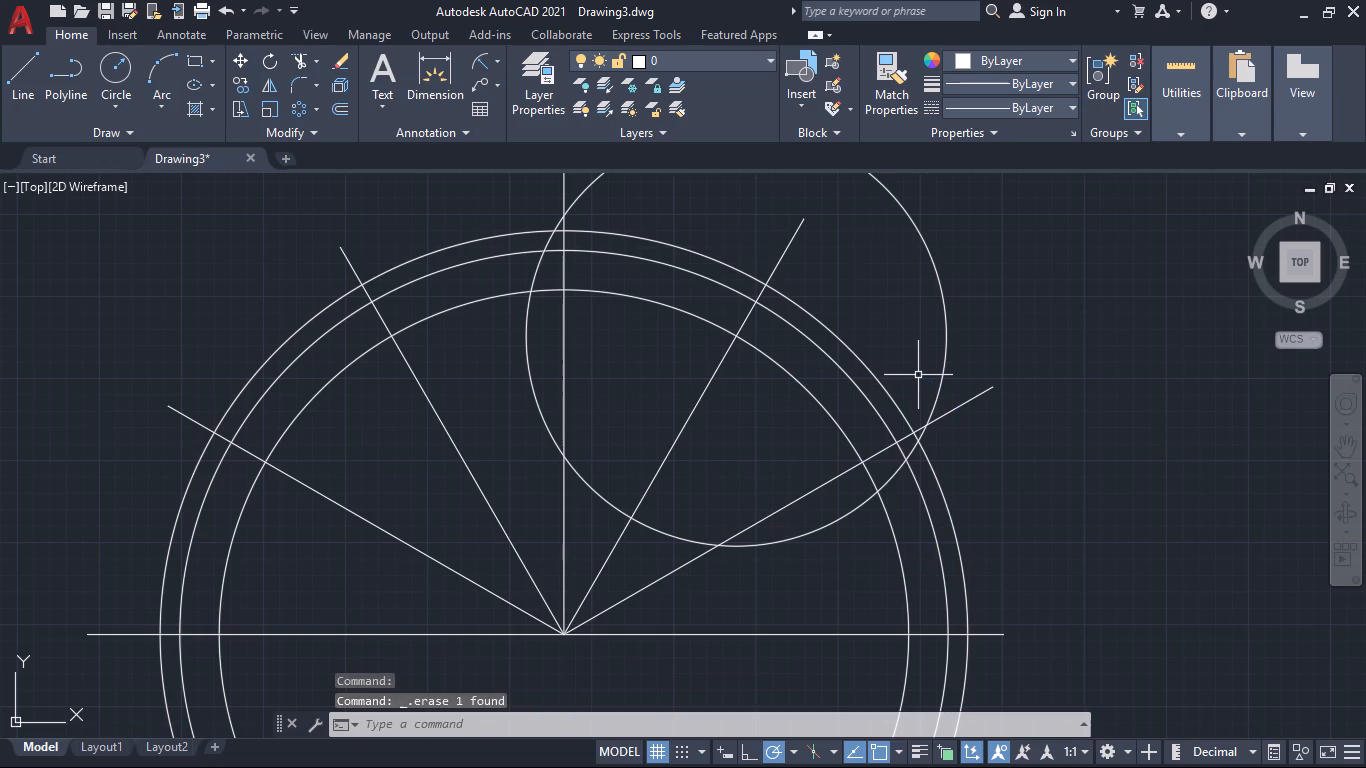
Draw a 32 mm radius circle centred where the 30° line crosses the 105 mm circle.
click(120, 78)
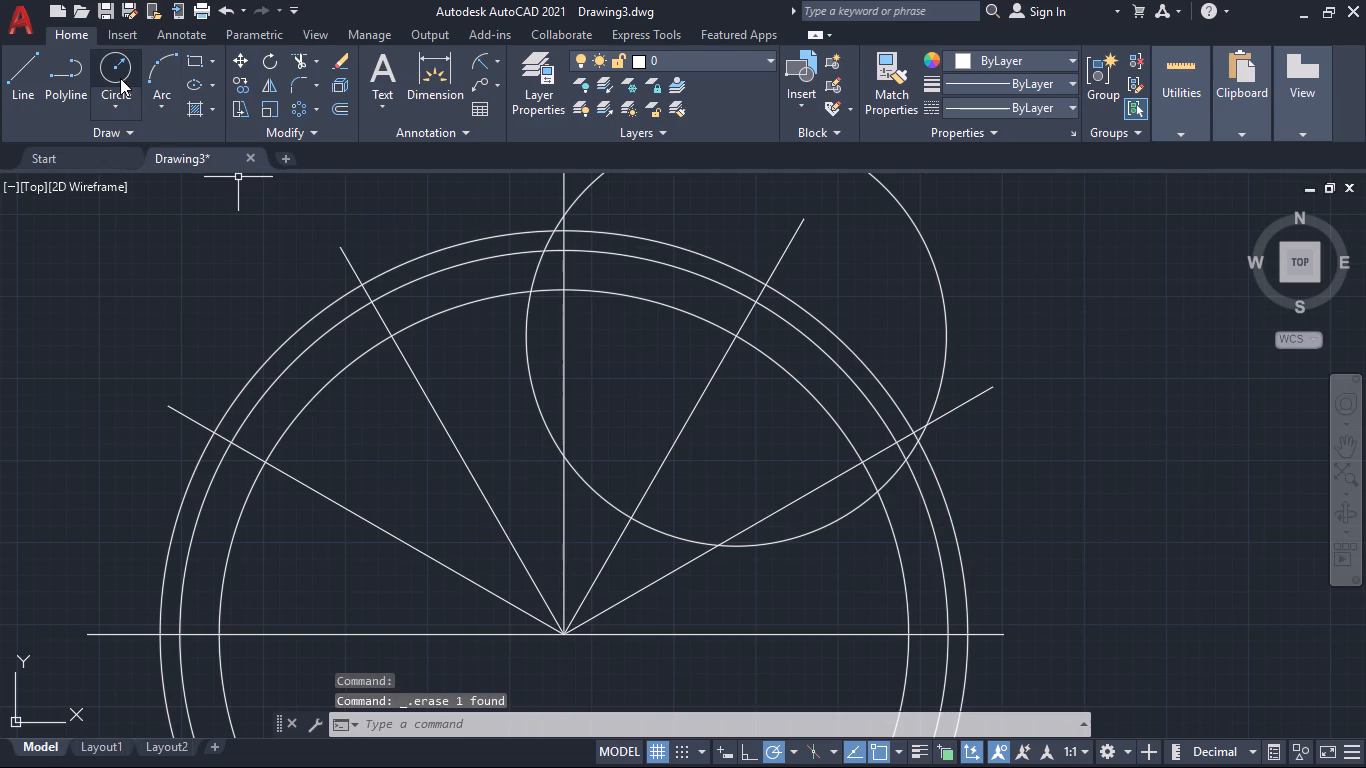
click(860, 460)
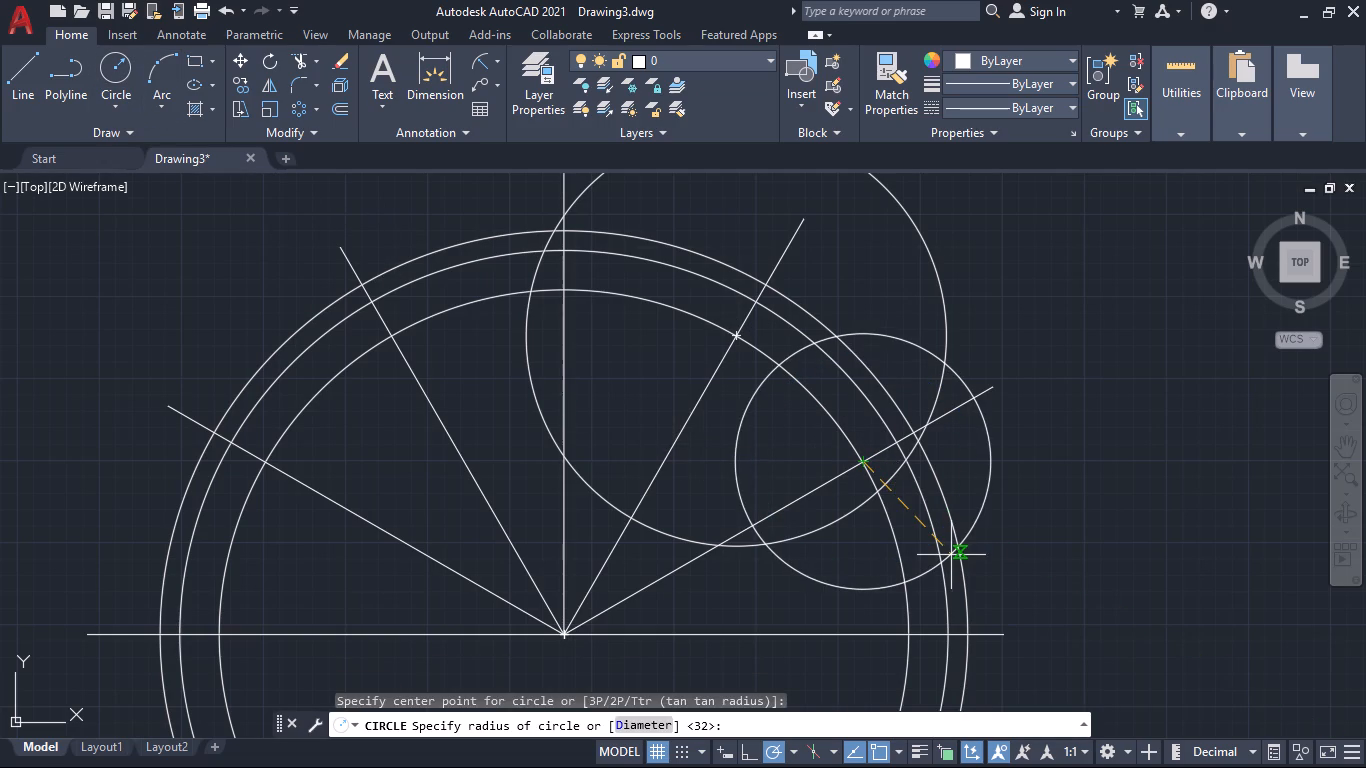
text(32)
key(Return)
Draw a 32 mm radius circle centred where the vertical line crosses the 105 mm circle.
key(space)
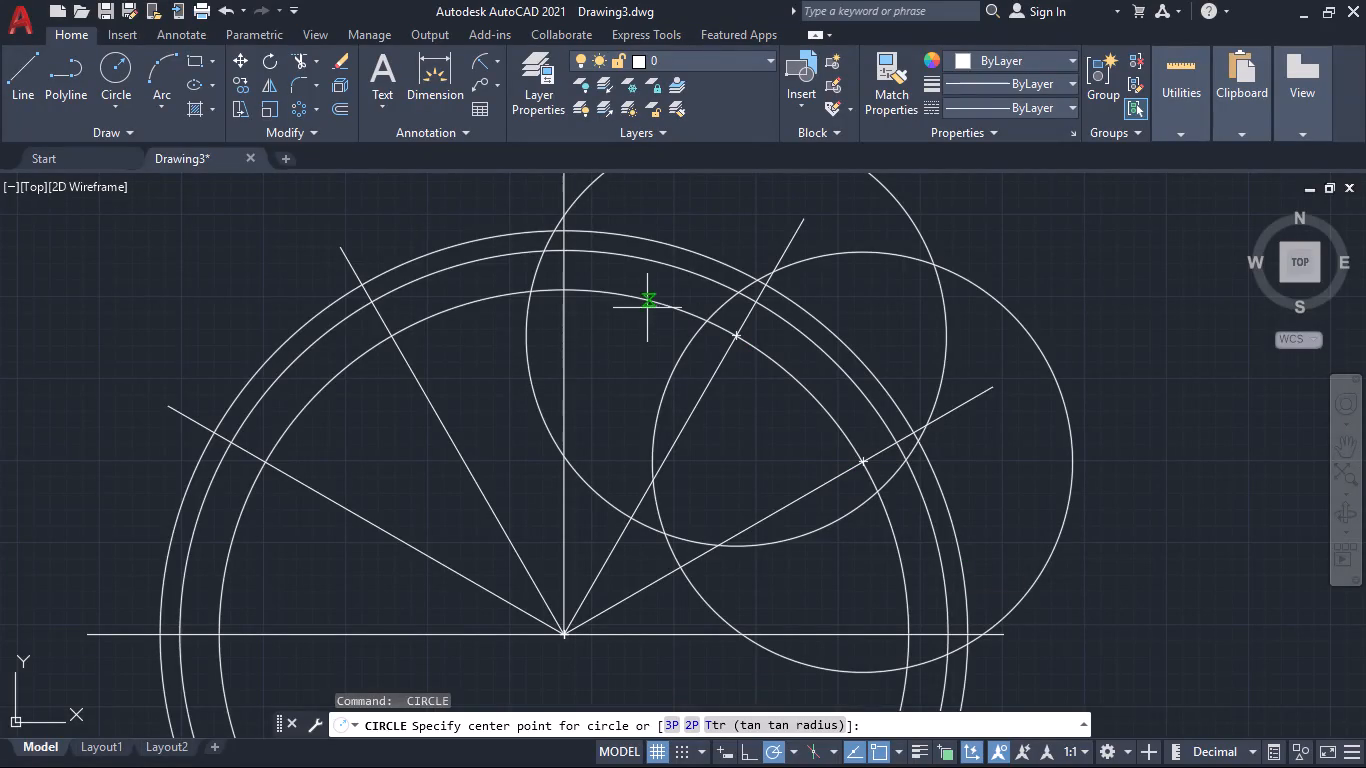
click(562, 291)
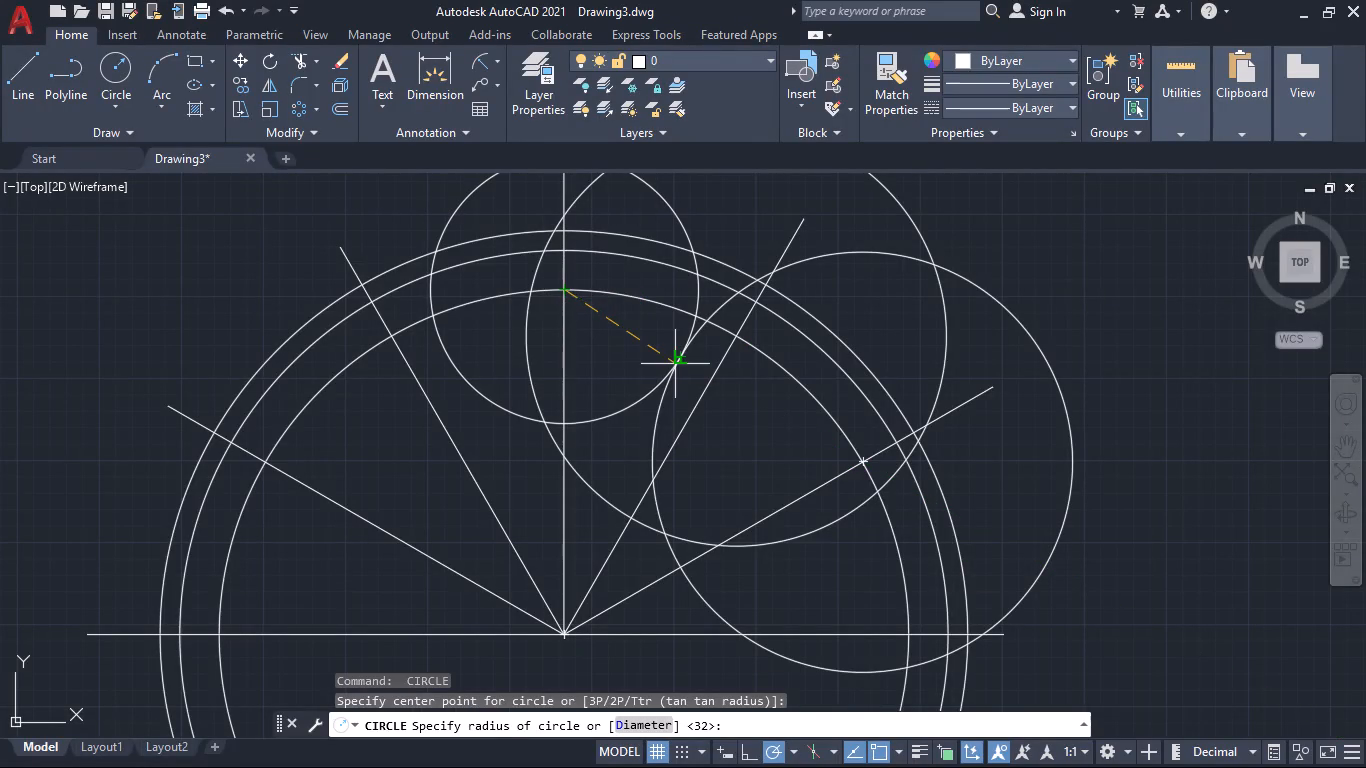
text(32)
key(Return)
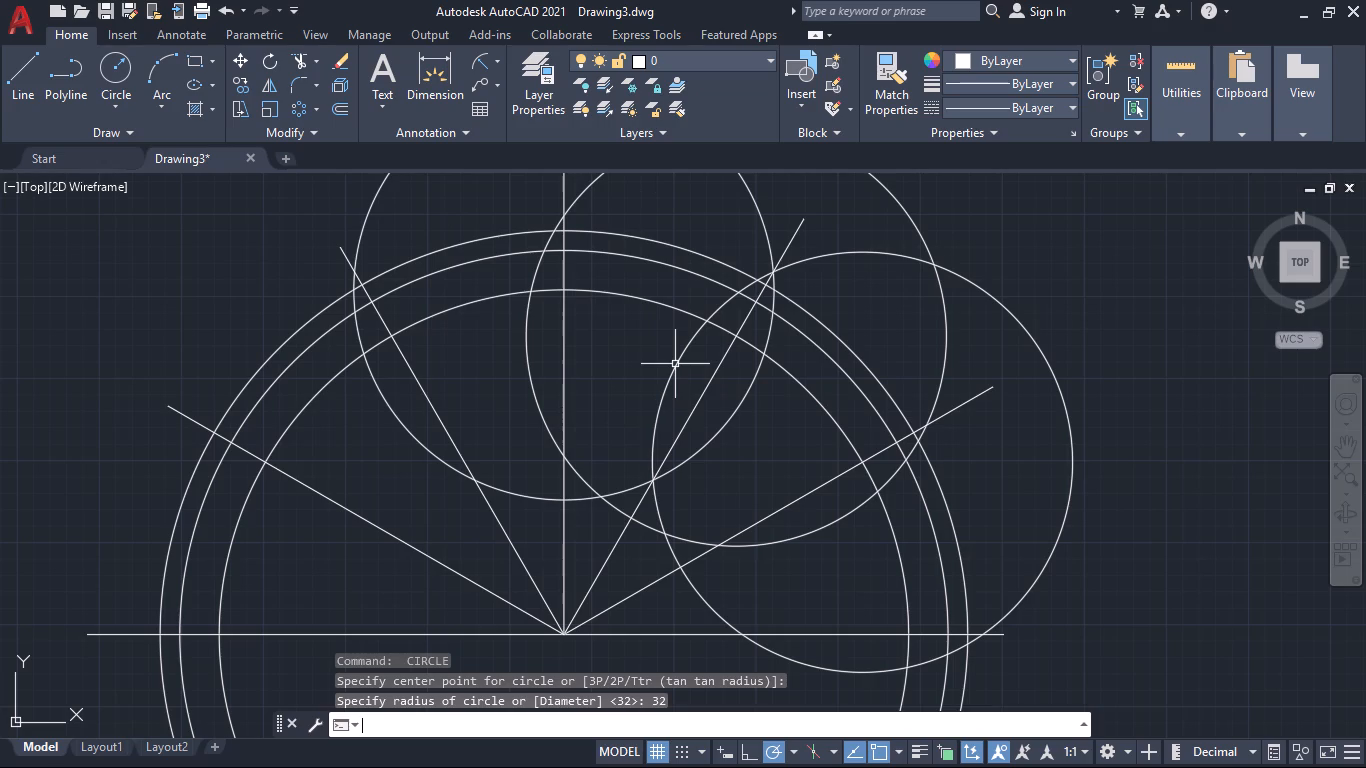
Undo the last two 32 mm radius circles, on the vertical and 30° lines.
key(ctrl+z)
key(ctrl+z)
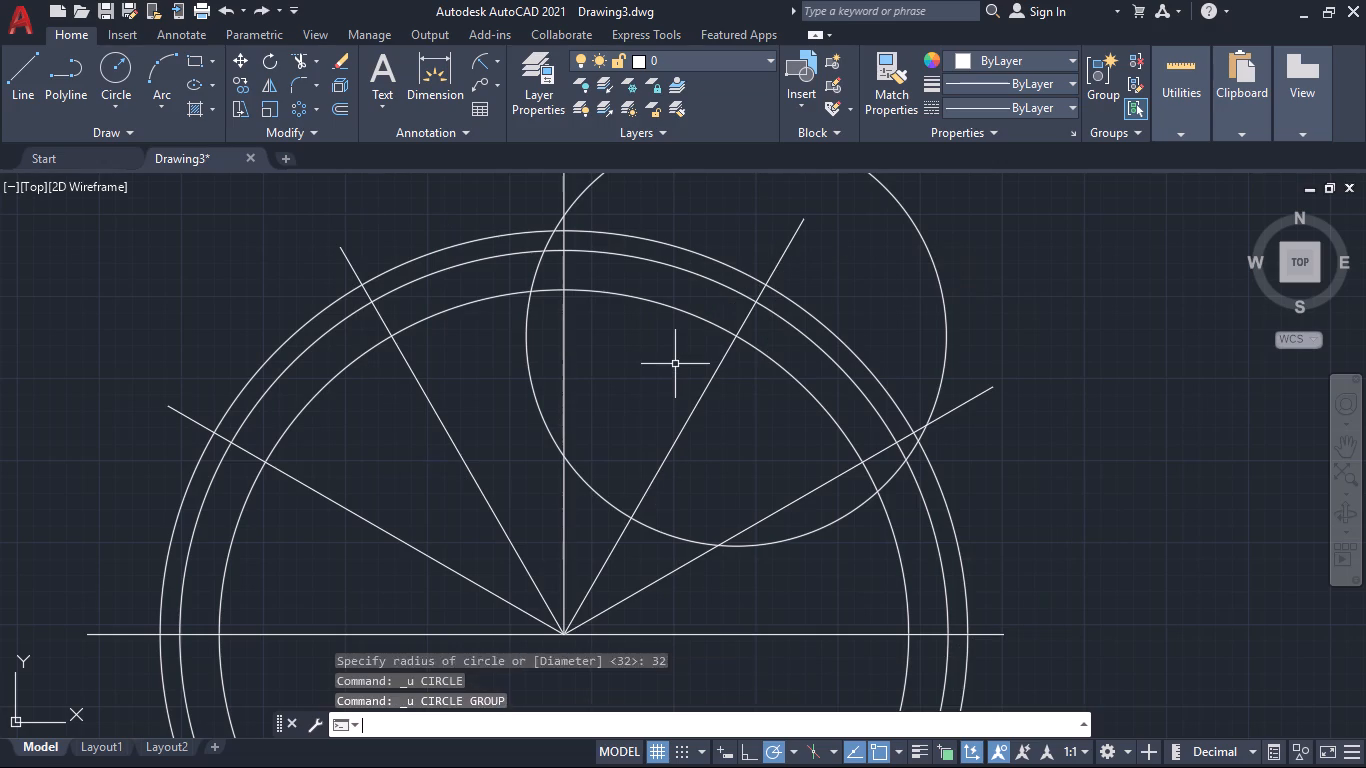
Undo four more operations, back past the drawing of the 150° radial line.
key(ctrl+z)
key(ctrl+z)
key(ctrl+z)
key(ctrl+z)
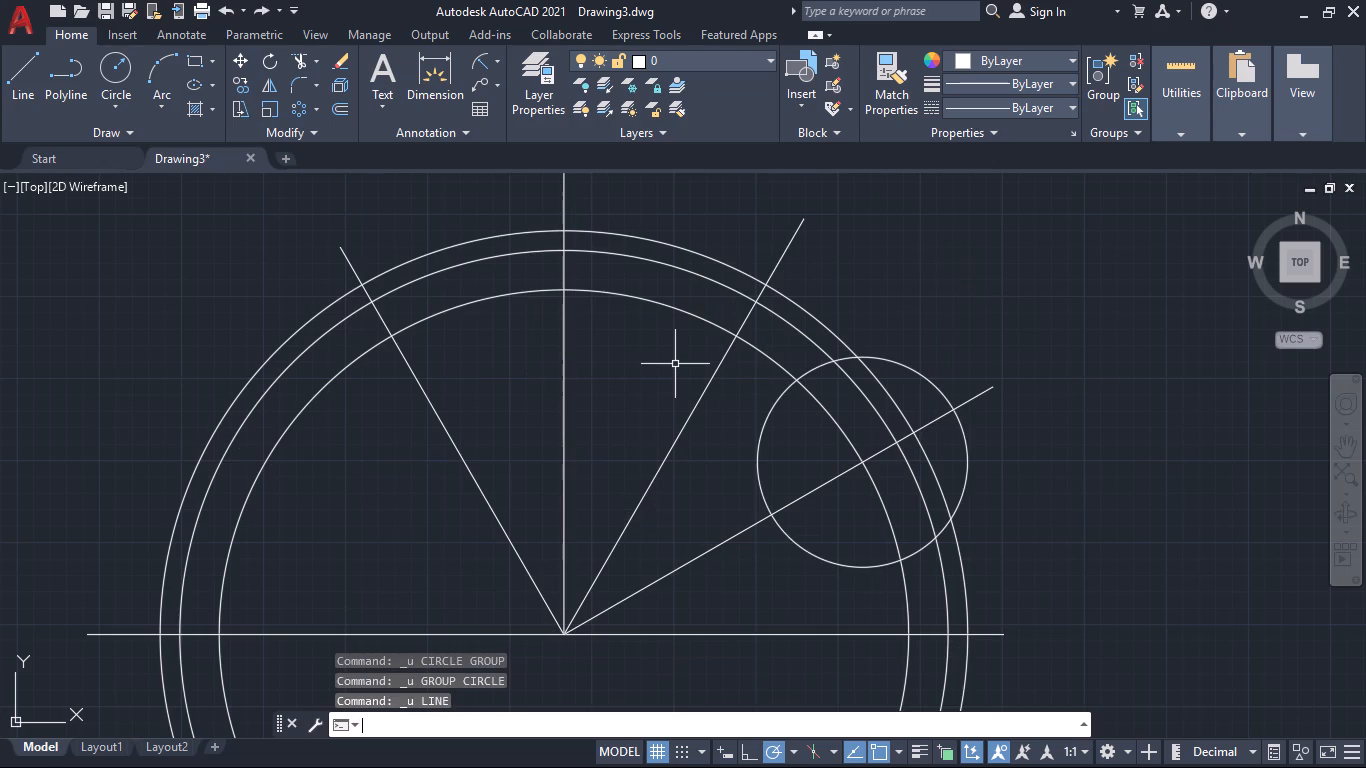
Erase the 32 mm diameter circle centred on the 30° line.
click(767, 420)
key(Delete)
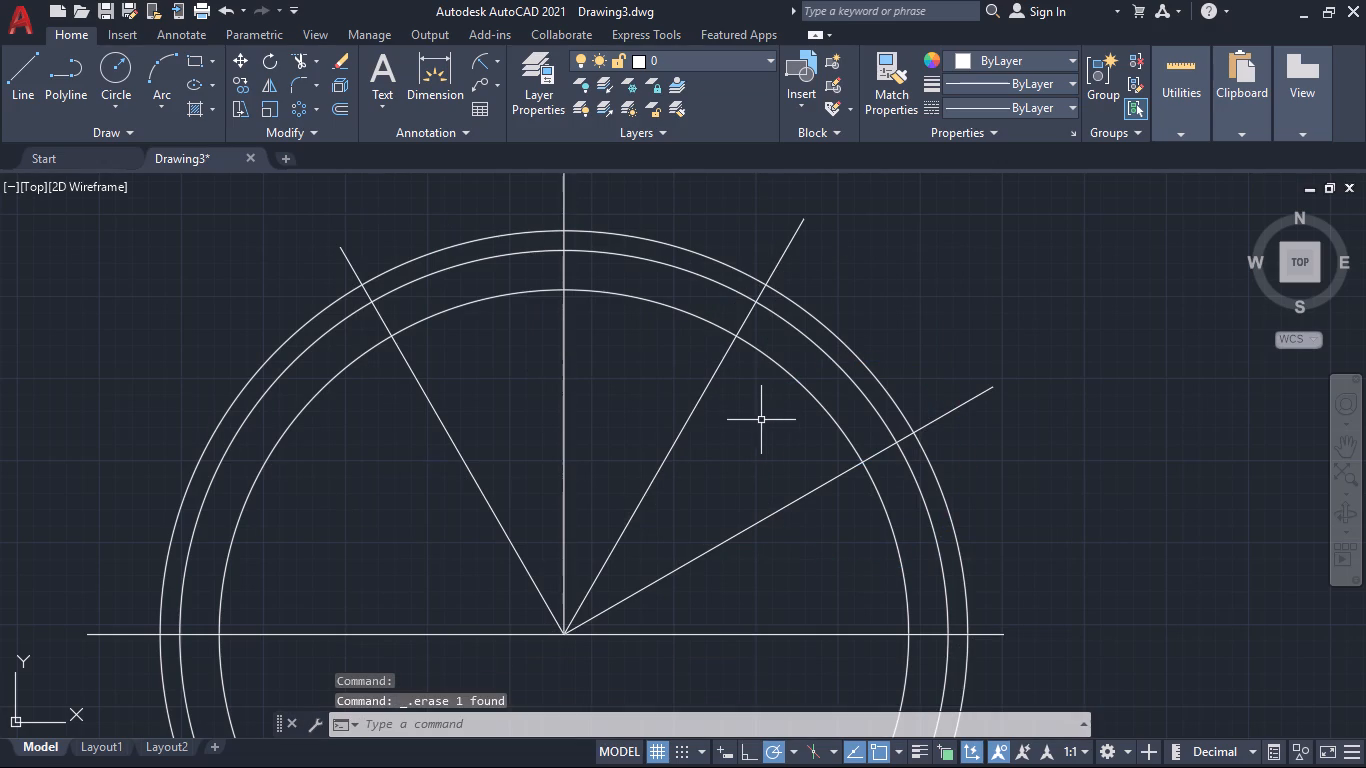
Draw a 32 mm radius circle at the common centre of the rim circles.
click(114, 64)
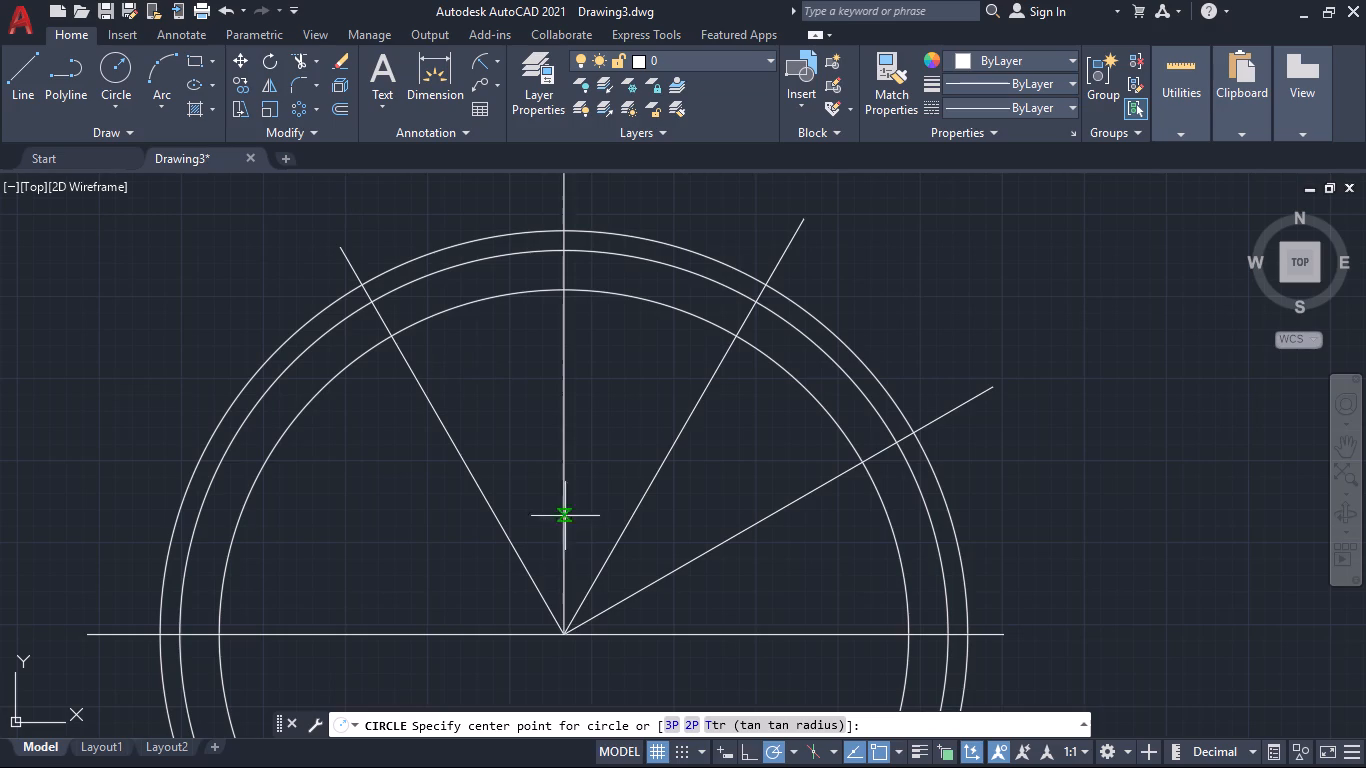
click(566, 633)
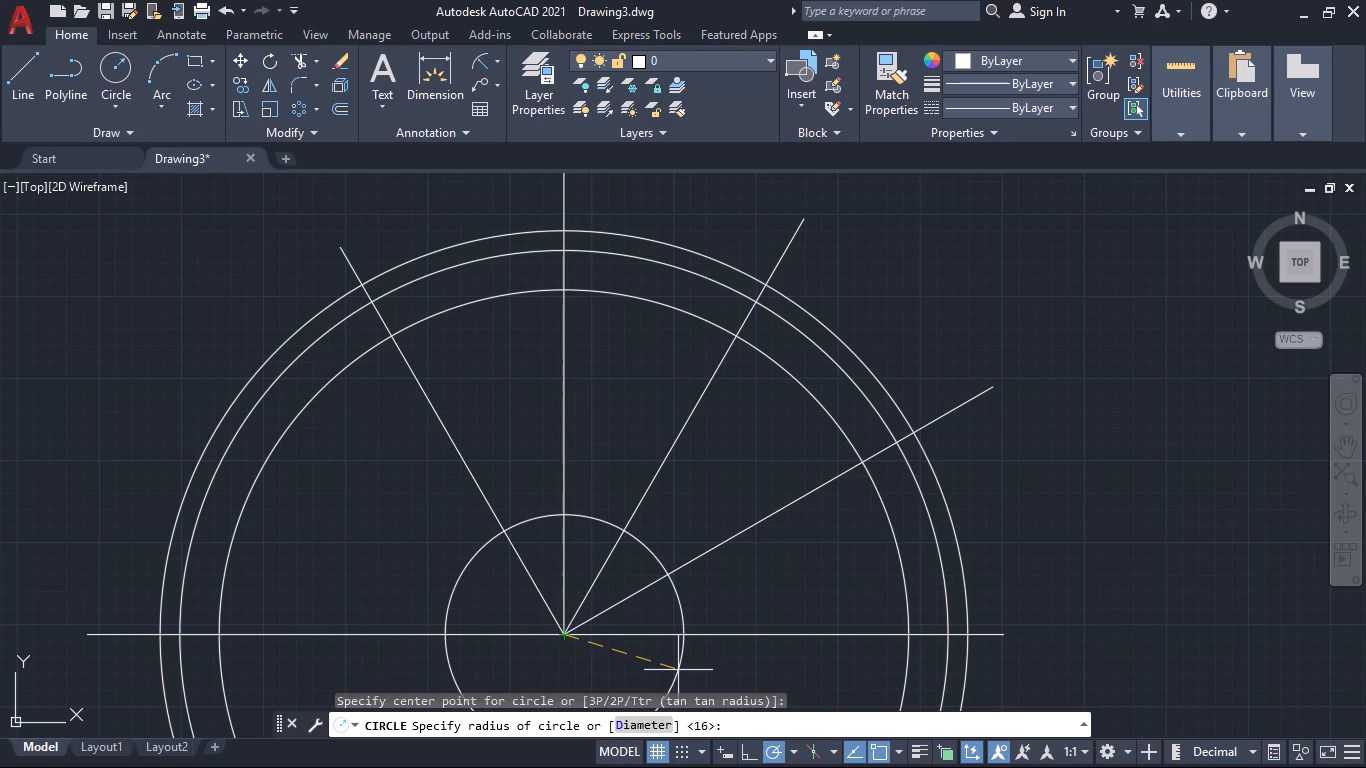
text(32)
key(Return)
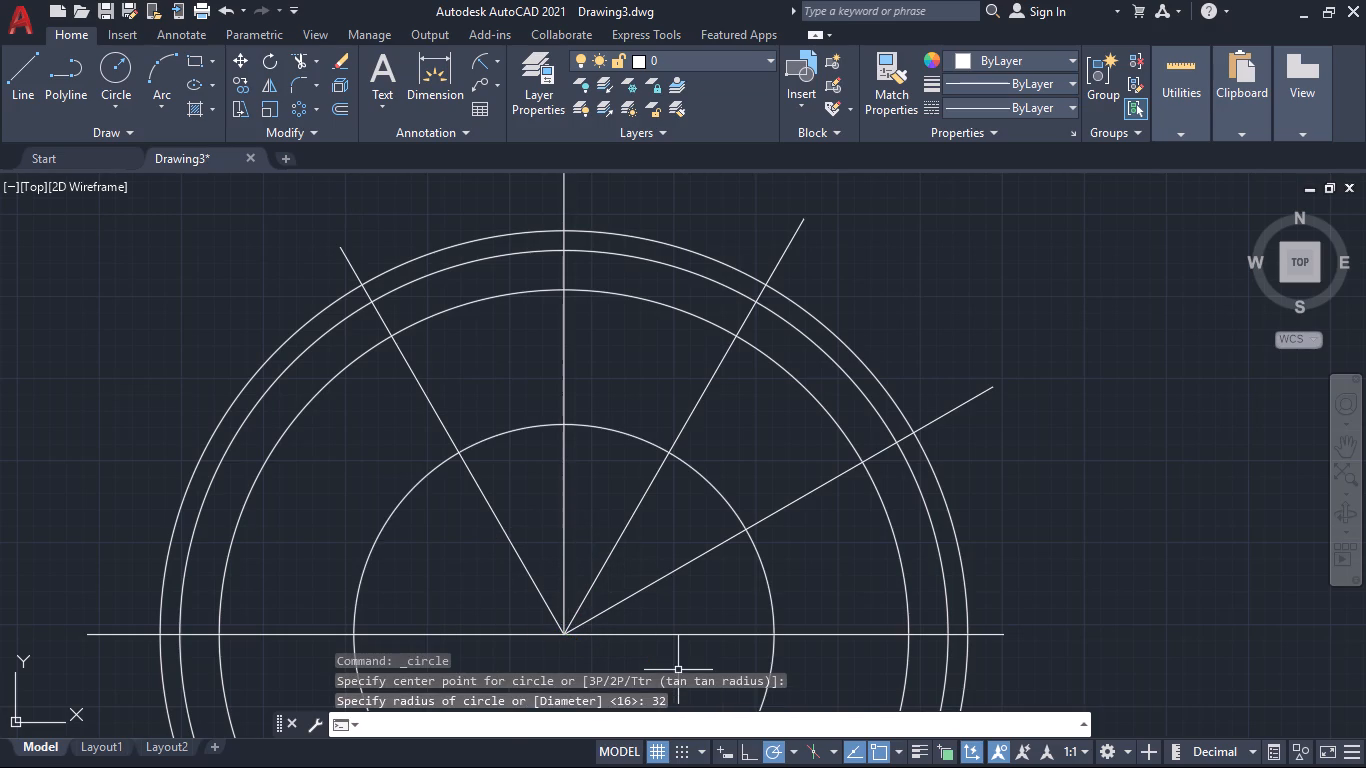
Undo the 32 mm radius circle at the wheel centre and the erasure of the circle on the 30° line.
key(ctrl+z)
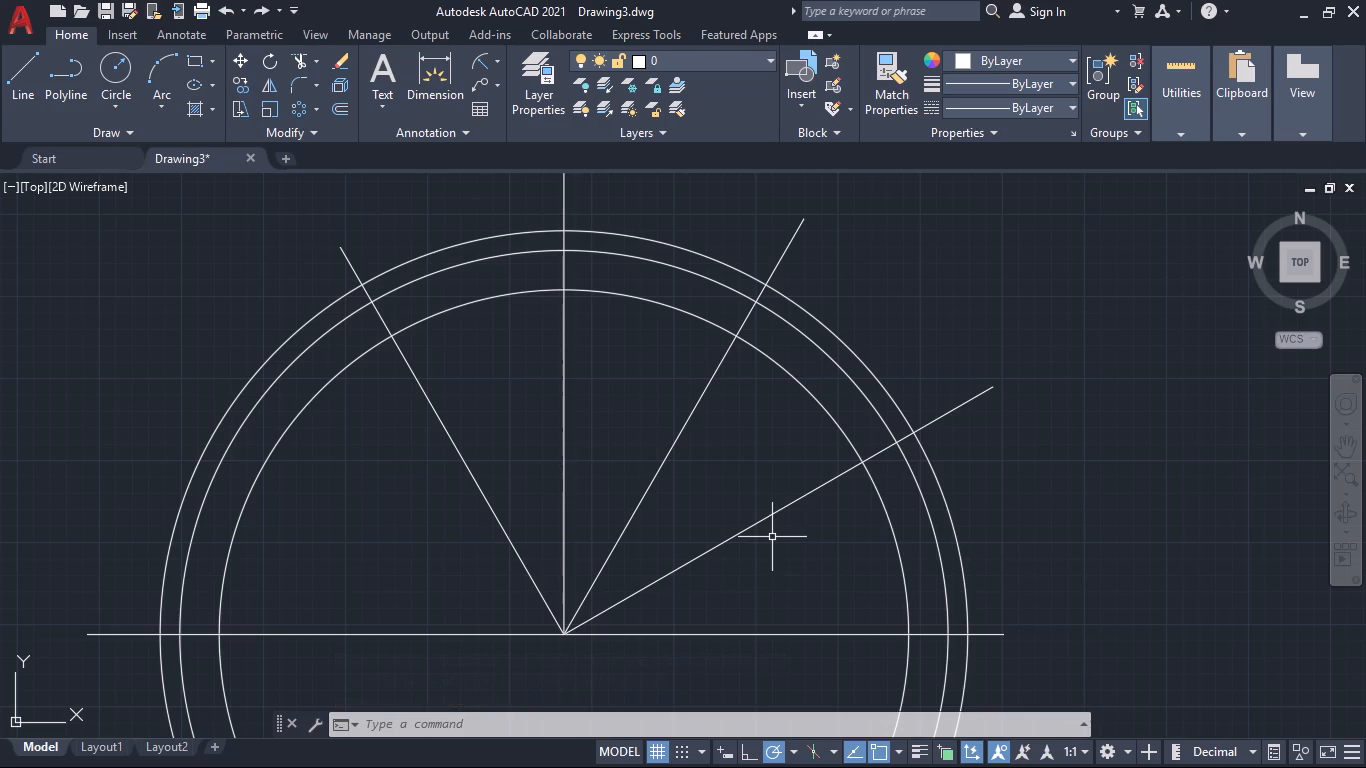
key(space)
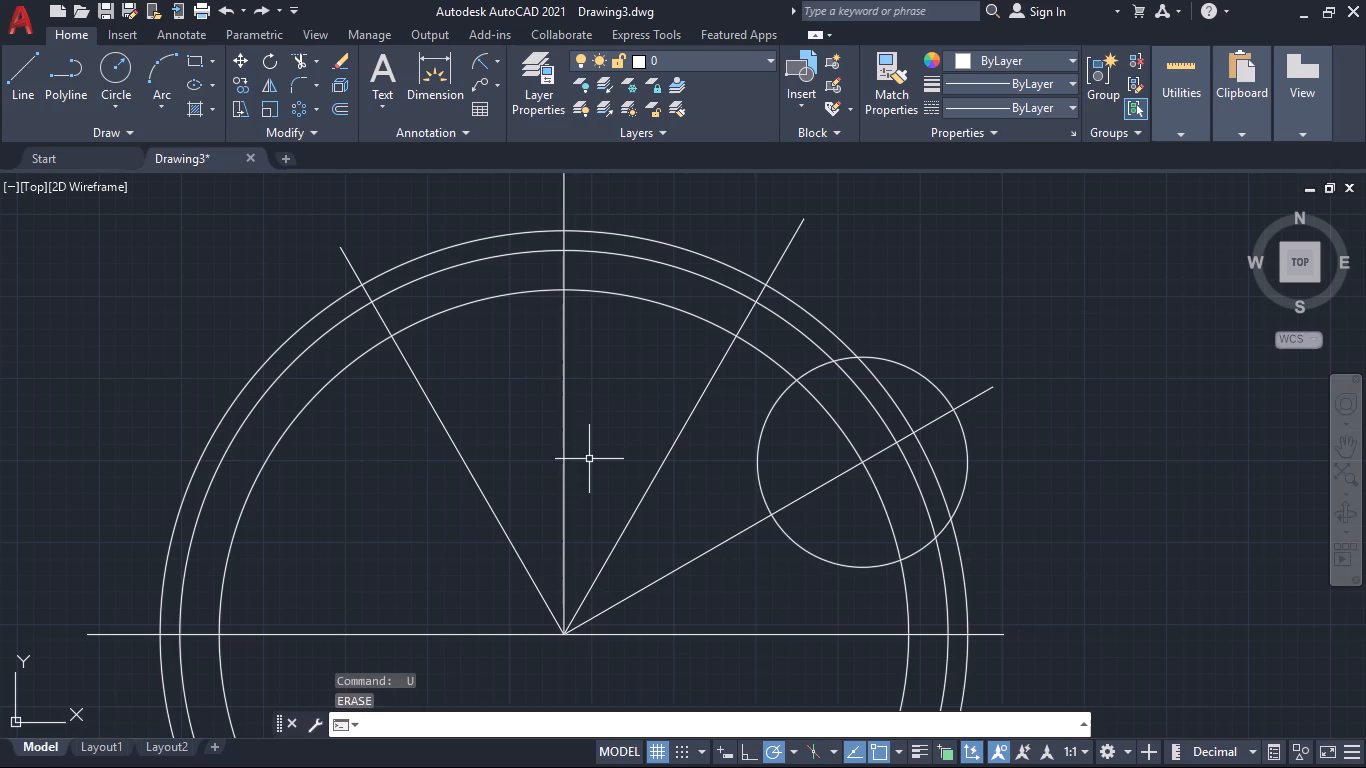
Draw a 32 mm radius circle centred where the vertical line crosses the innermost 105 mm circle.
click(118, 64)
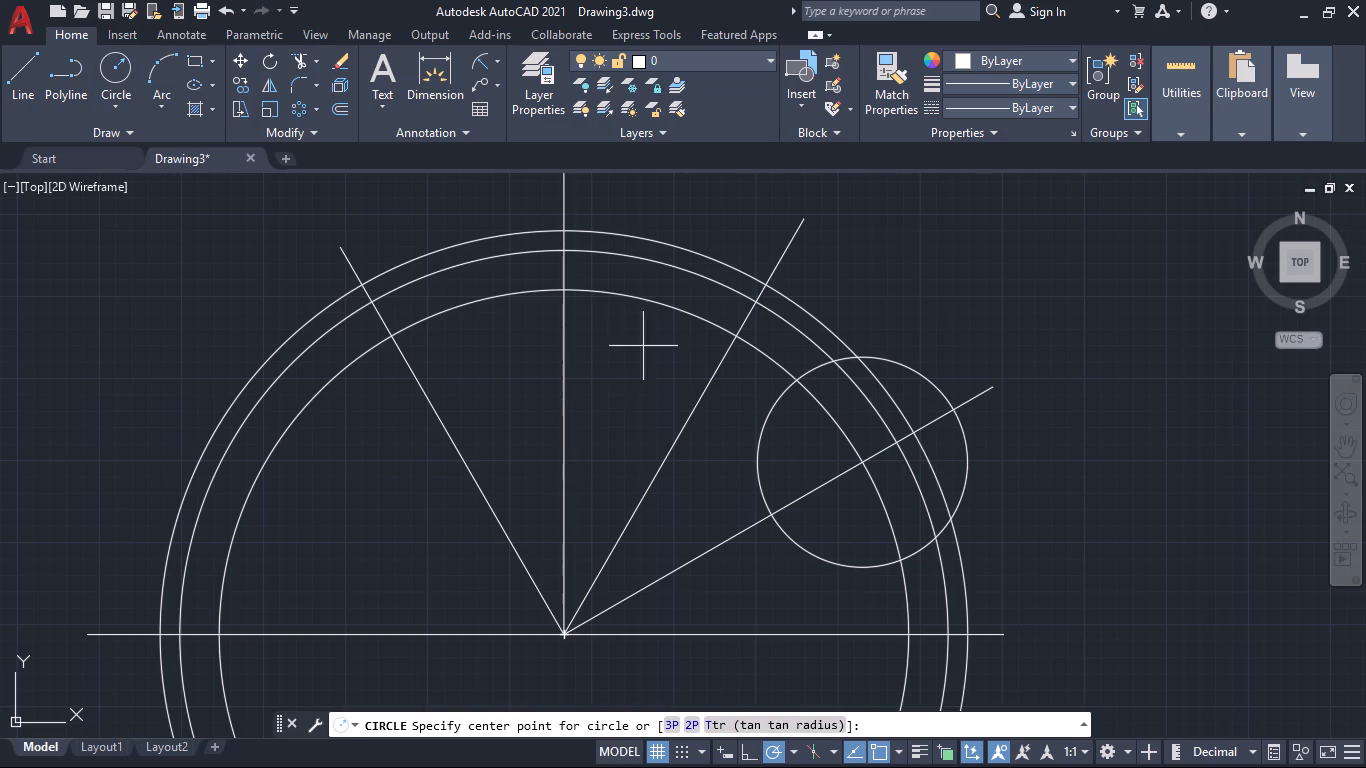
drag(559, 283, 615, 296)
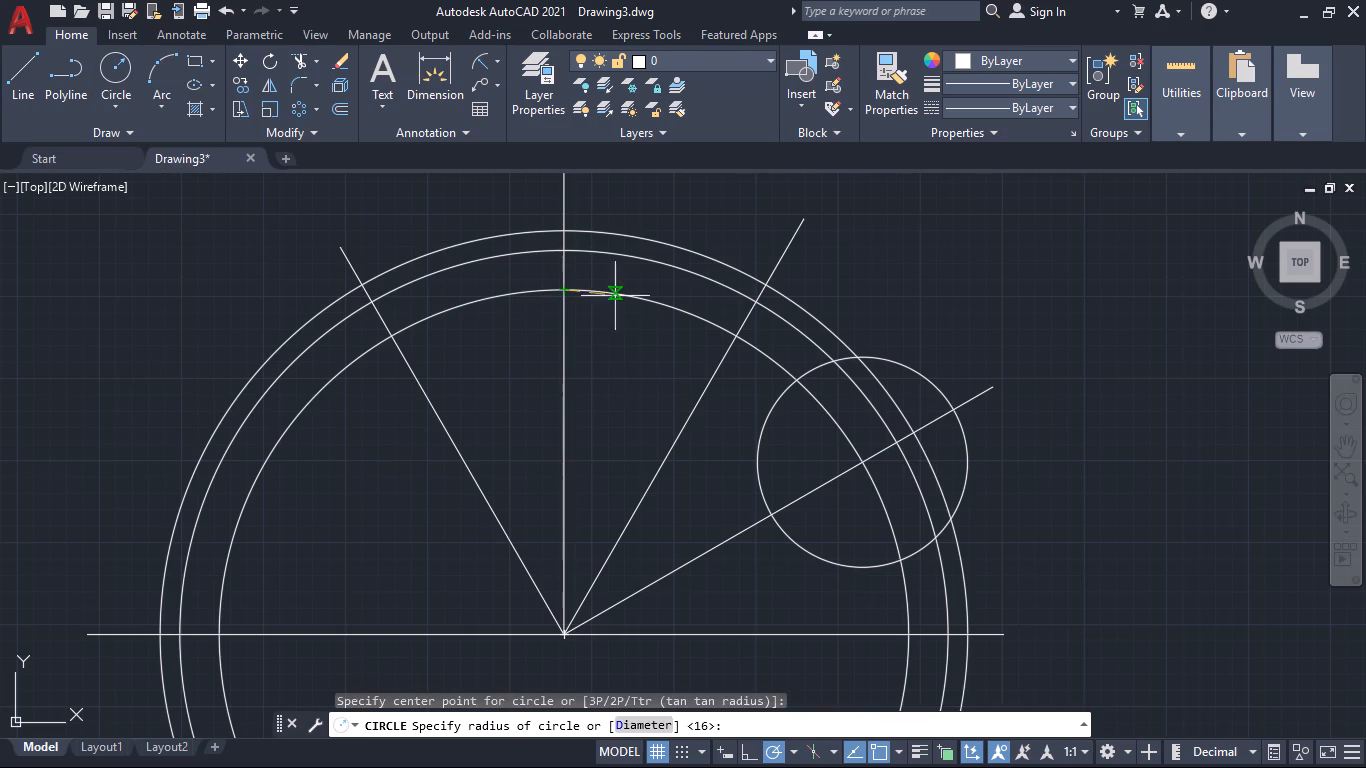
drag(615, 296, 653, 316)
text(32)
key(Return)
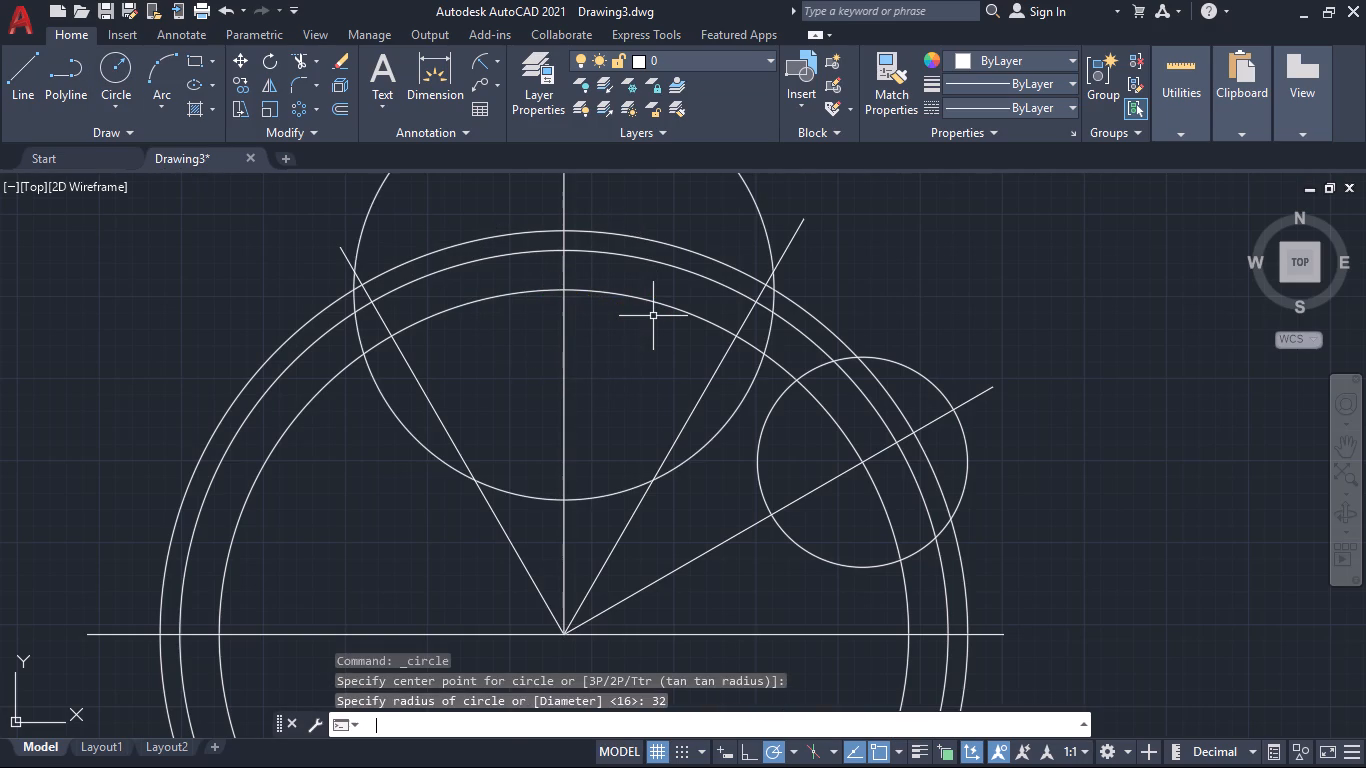
Erase the 32 mm diameter circle centred on the 30° line.
click(777, 403)
key(Delete)
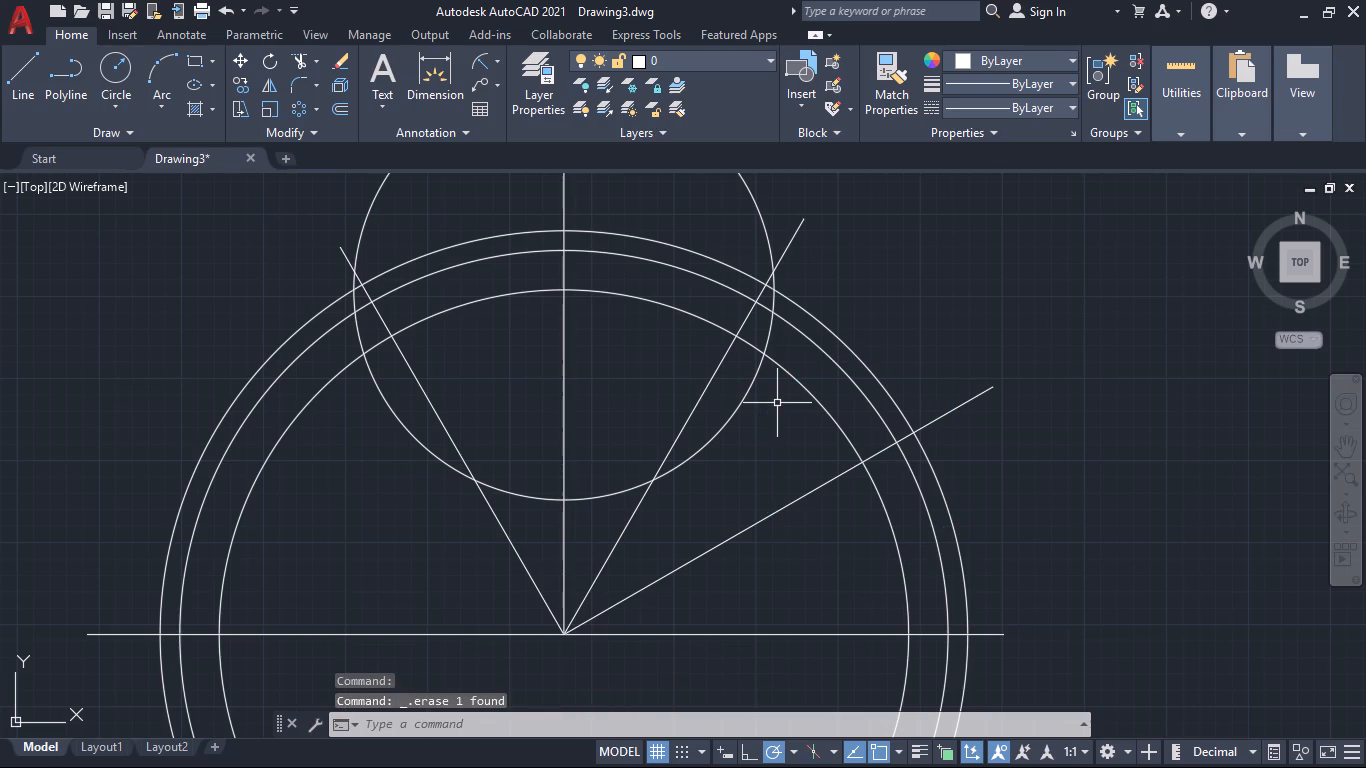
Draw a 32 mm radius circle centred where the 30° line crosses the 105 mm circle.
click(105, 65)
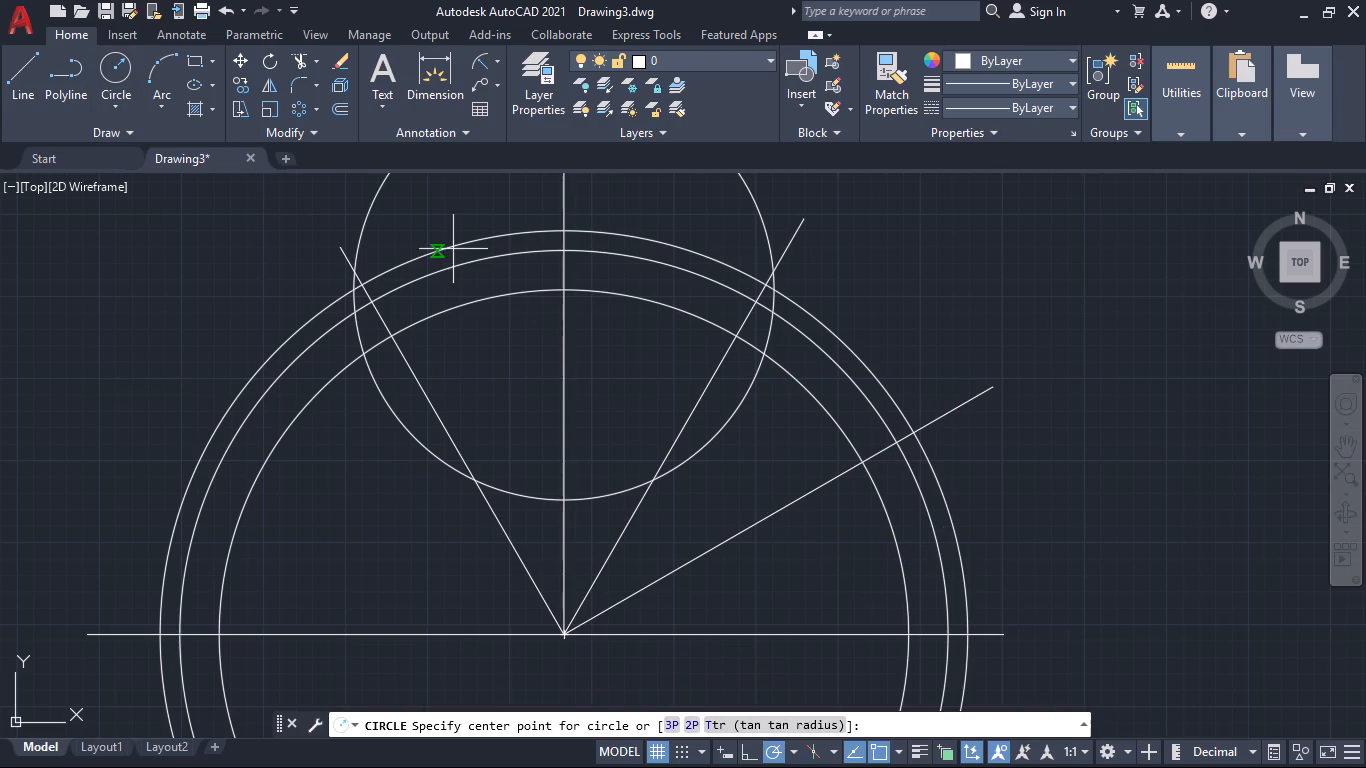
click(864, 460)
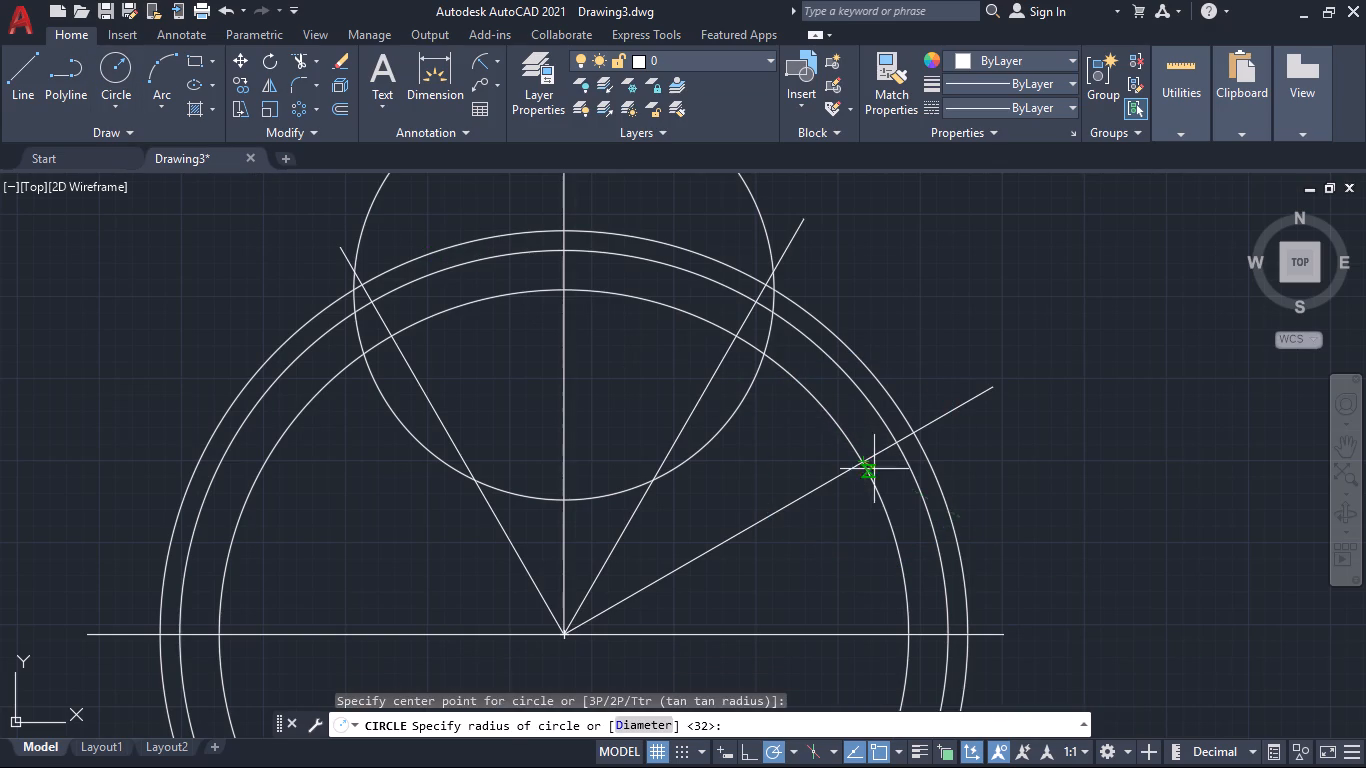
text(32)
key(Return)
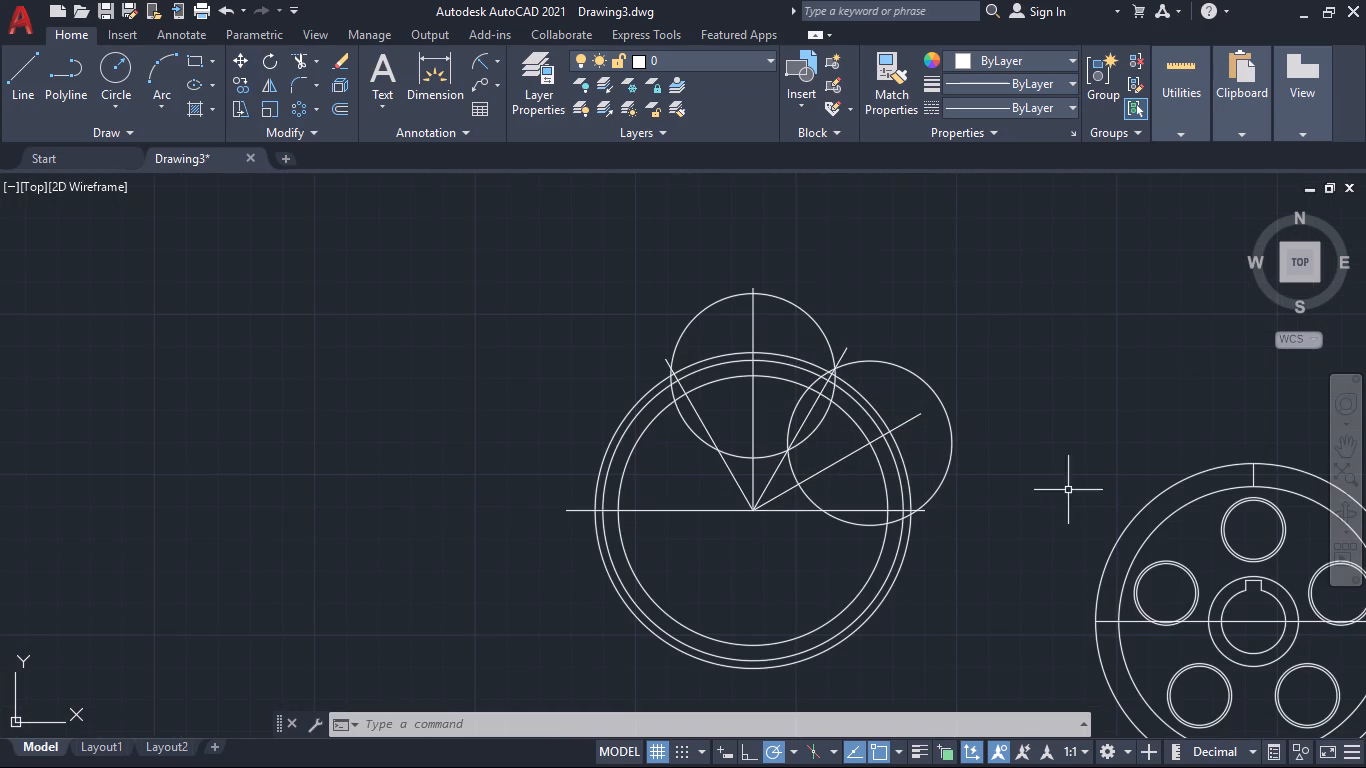
Draw a pitch circle on the finished wheel, centred on its hub and passing through the centre of its uppermost web hole.
click(481, 62)
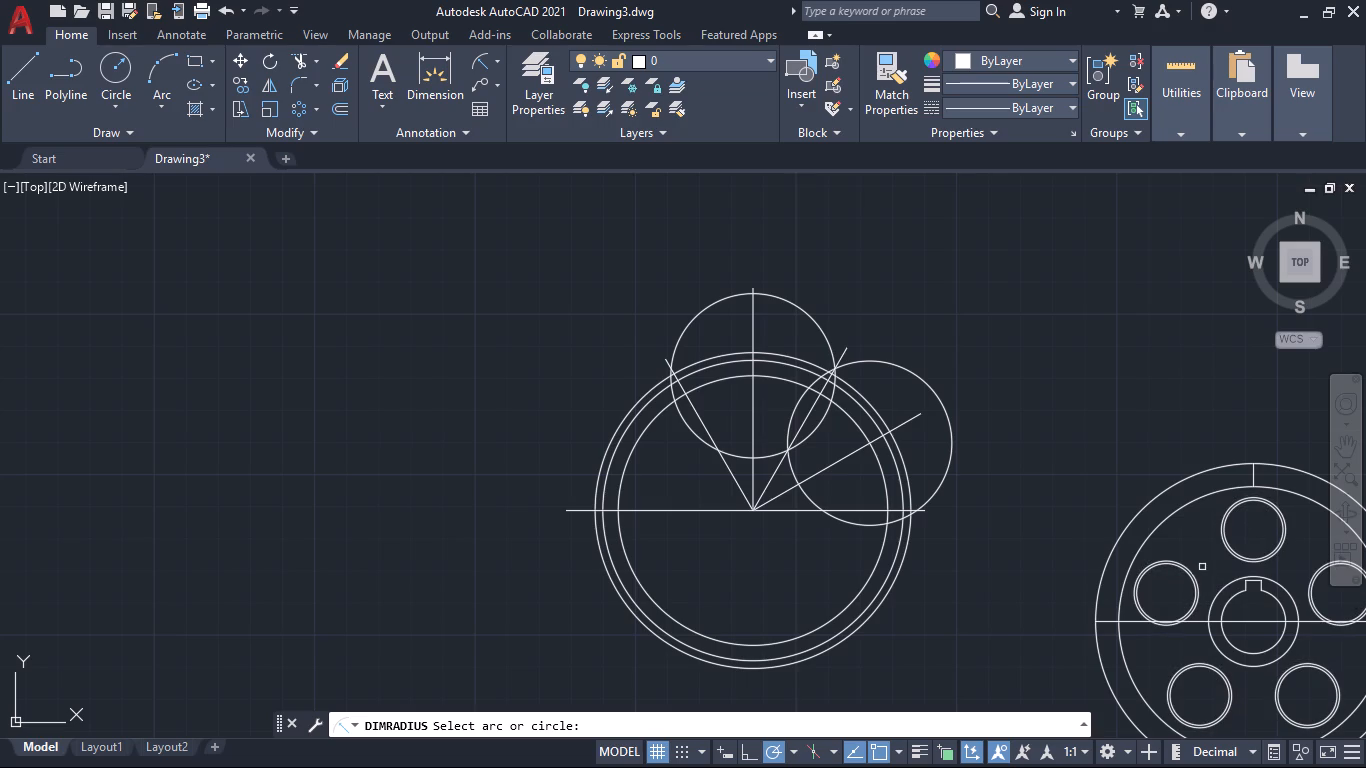
key(Escape)
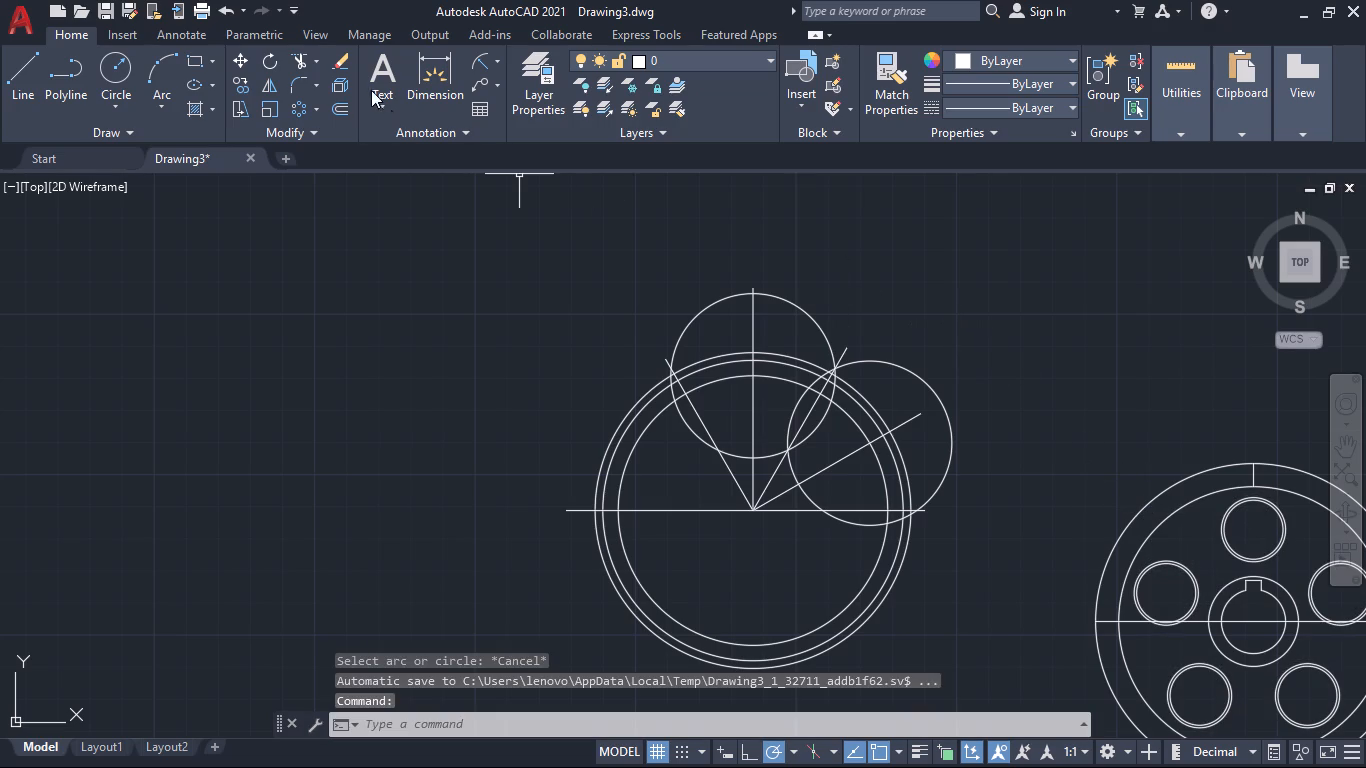
click(115, 71)
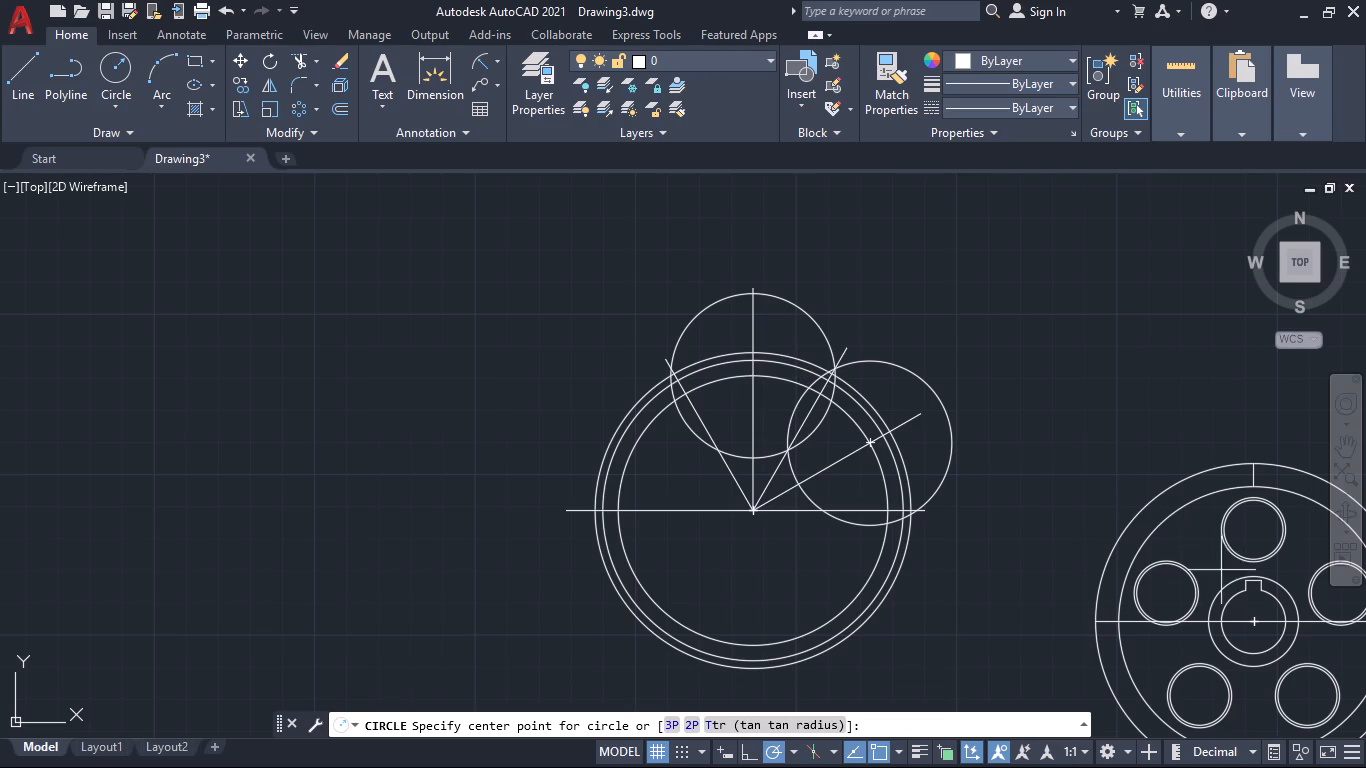
click(1254, 621)
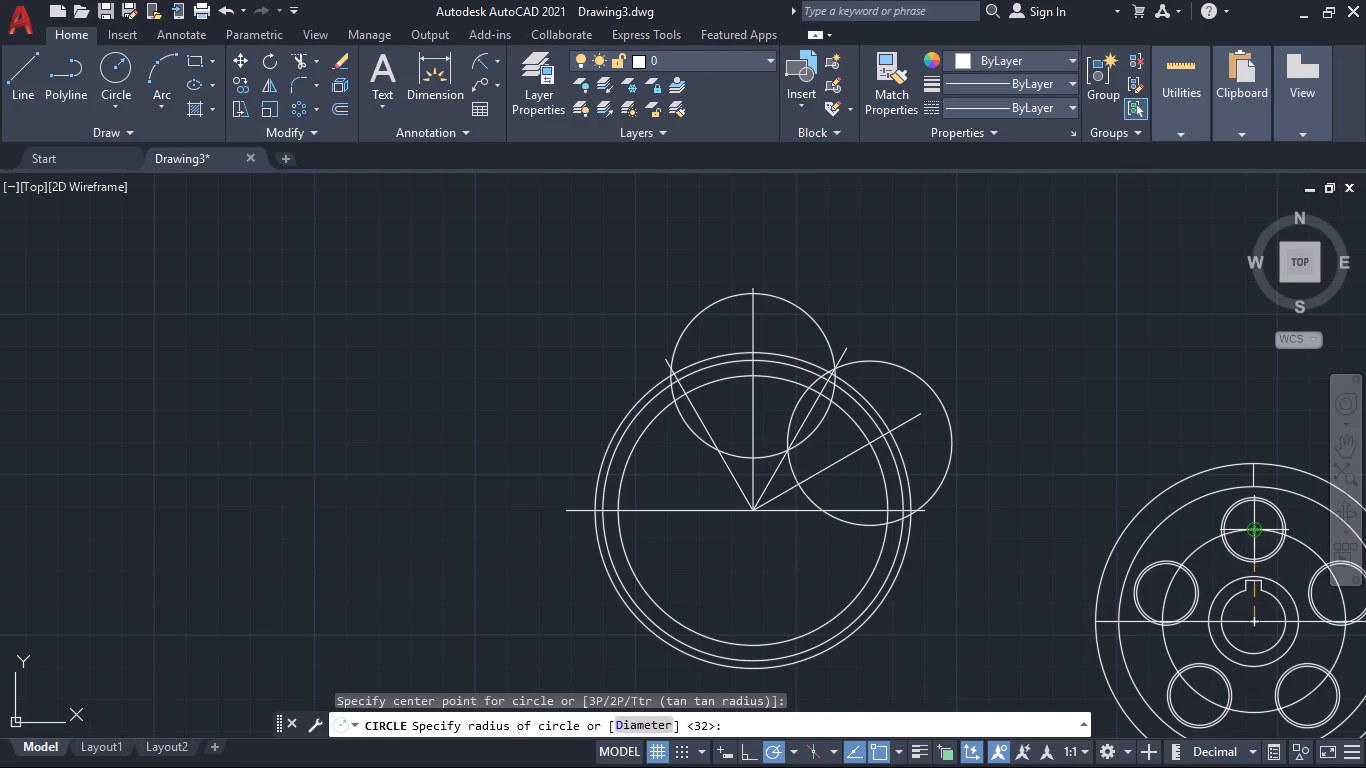
click(1255, 527)
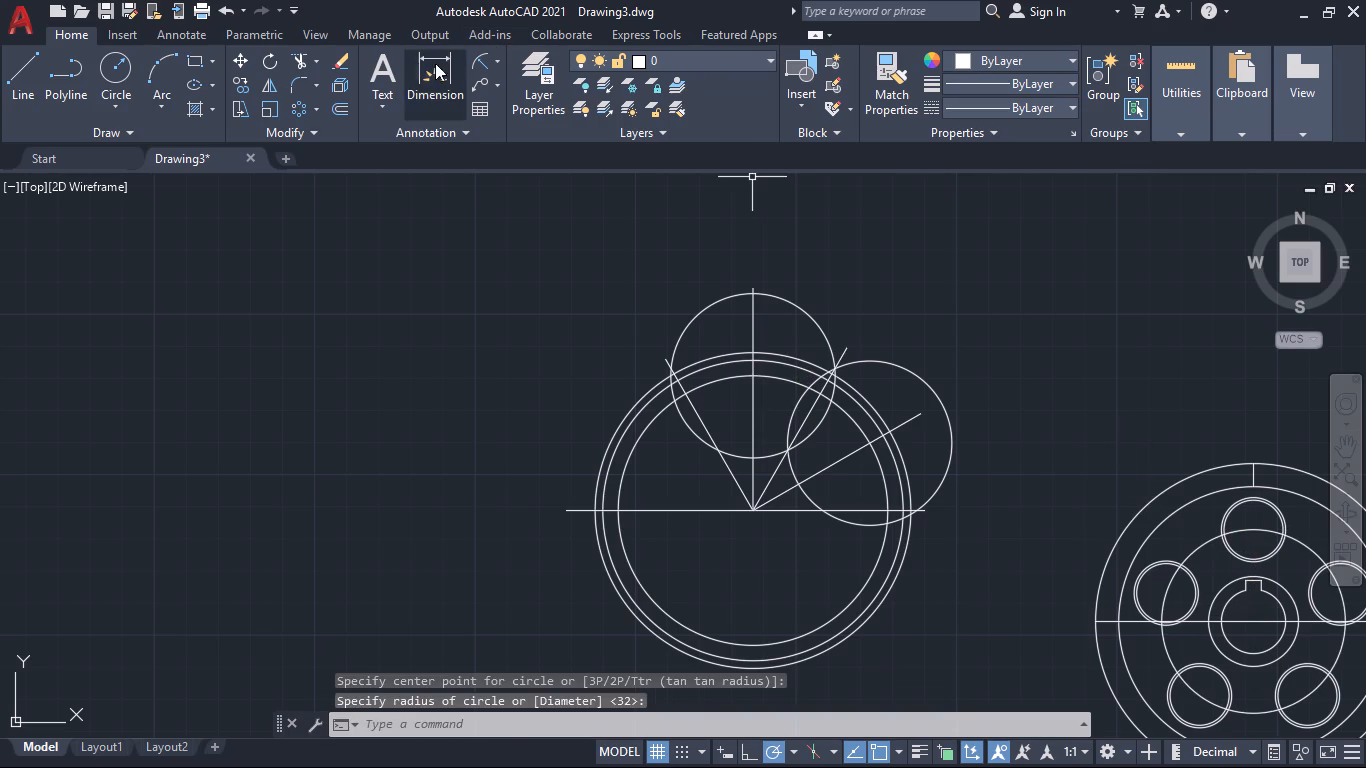
Measure the radius of the finished wheel's web-hole pitch circle without placing a dimension.
click(434, 70)
click(466, 63)
click(474, 62)
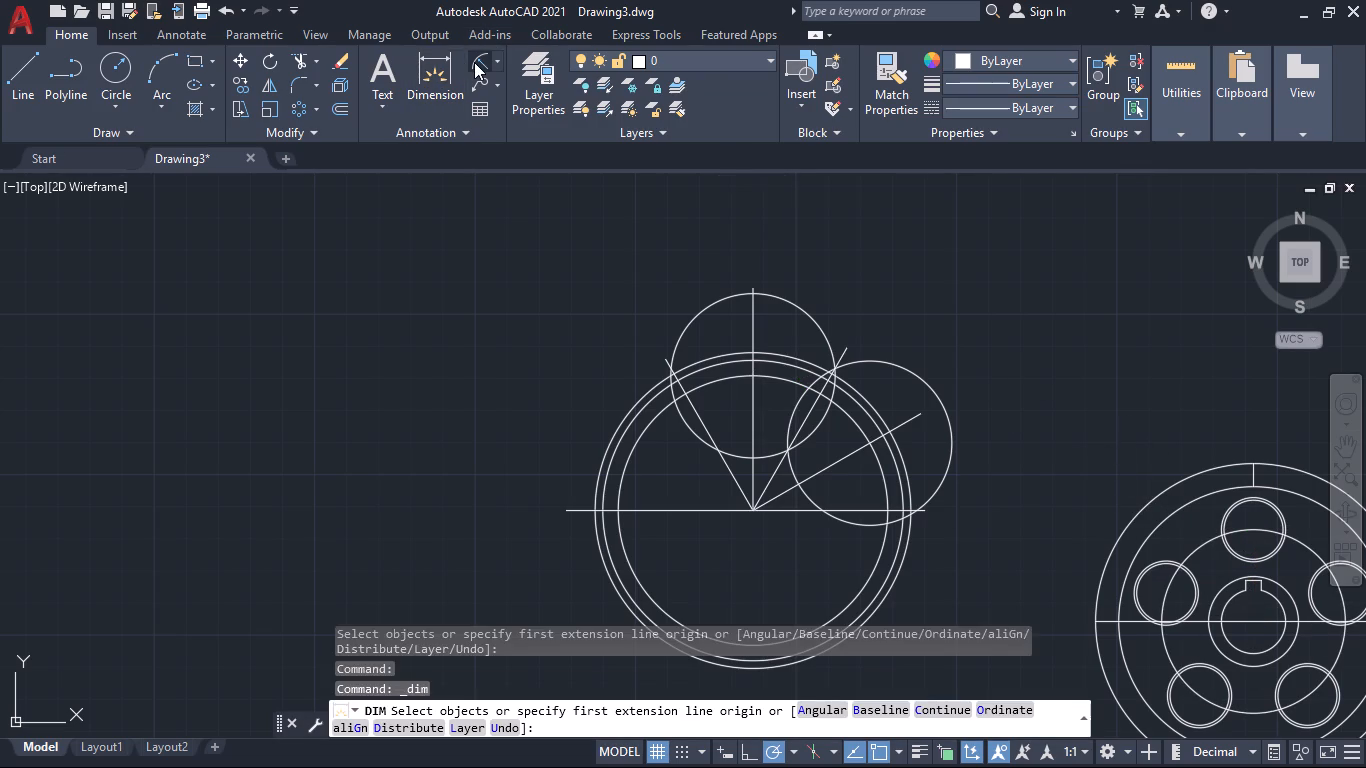
click(1199, 545)
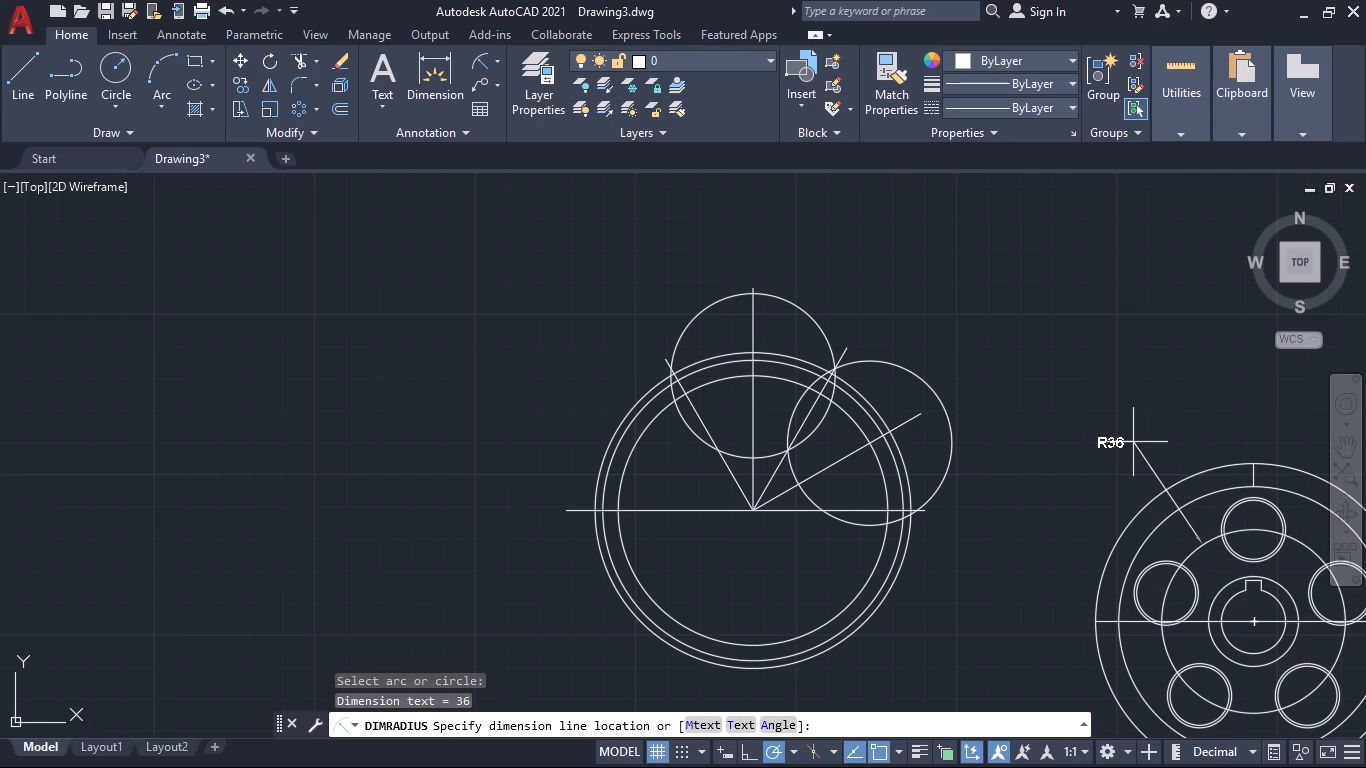
key(Escape)
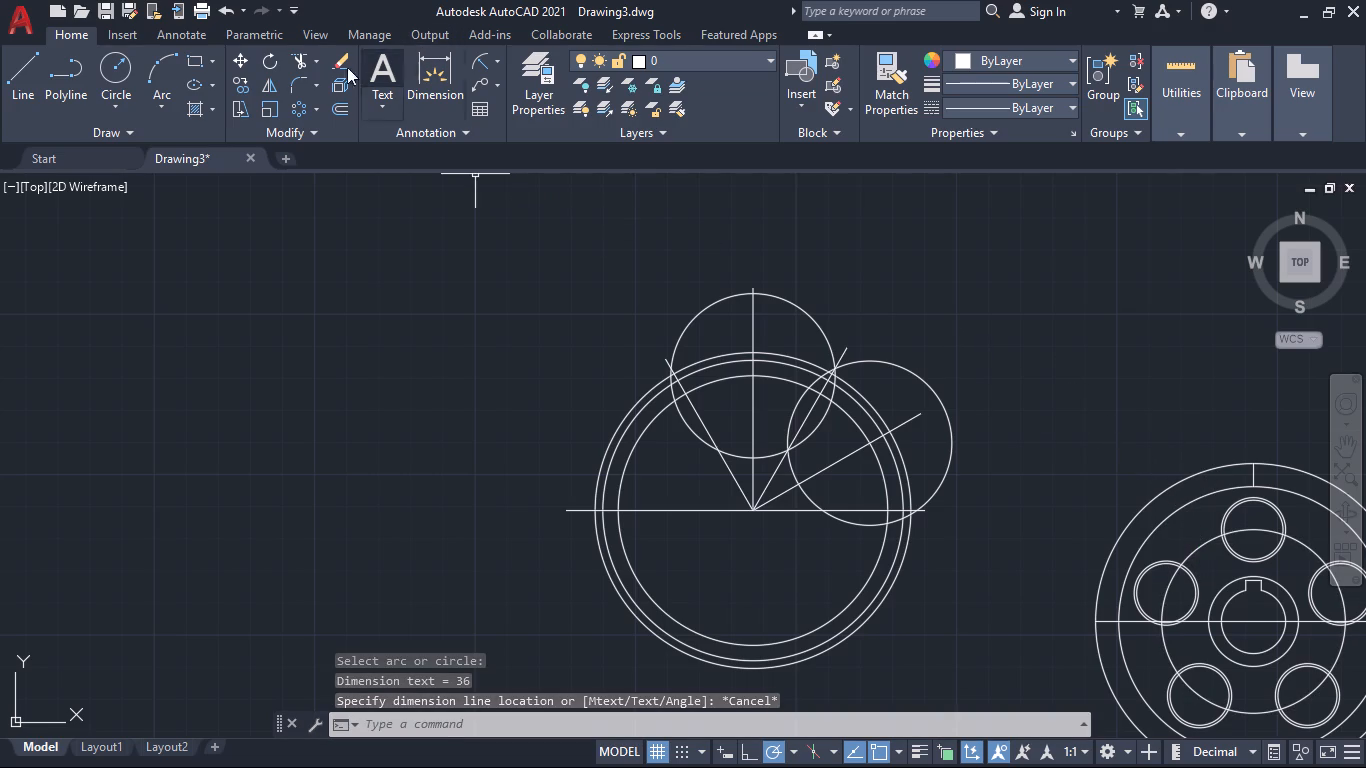
Draw a 36 mm radius circle centred where the radial lines meet in the new wheel.
click(112, 62)
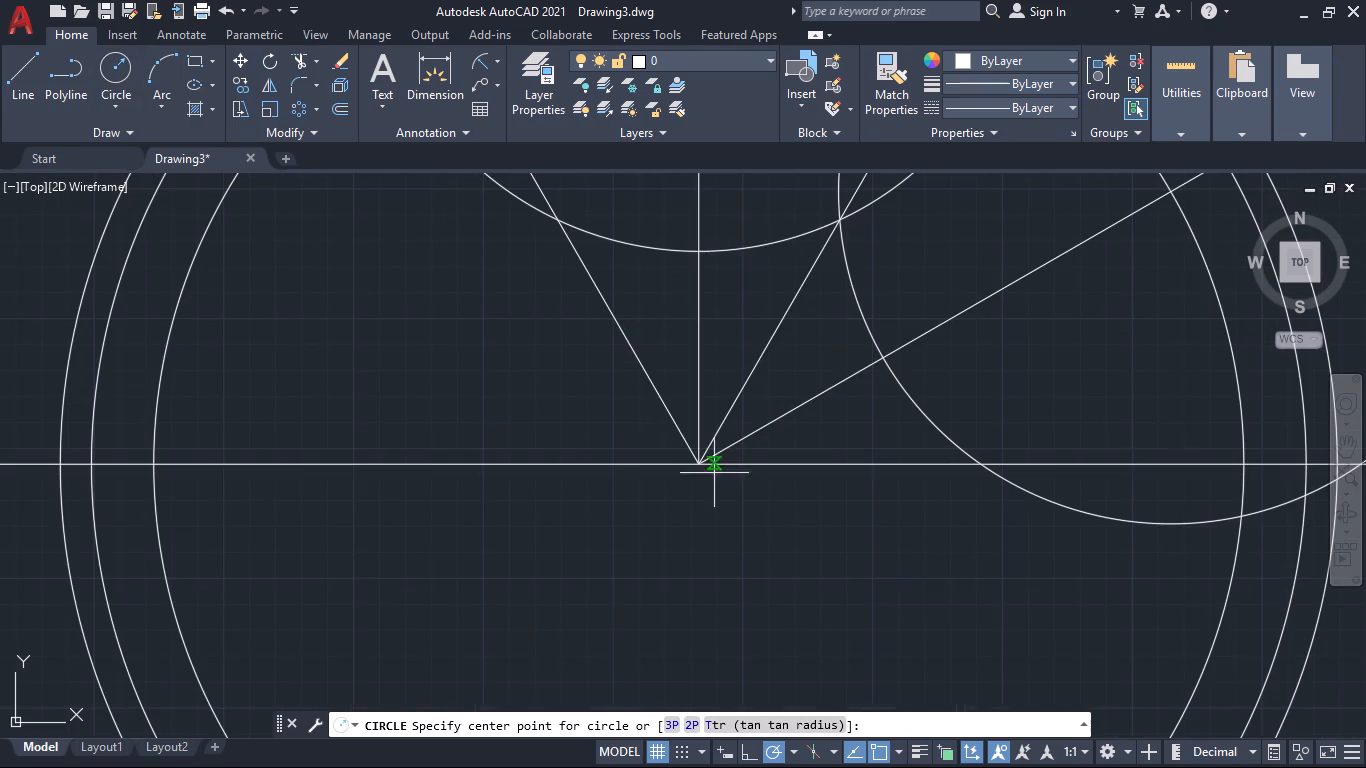
click(698, 459)
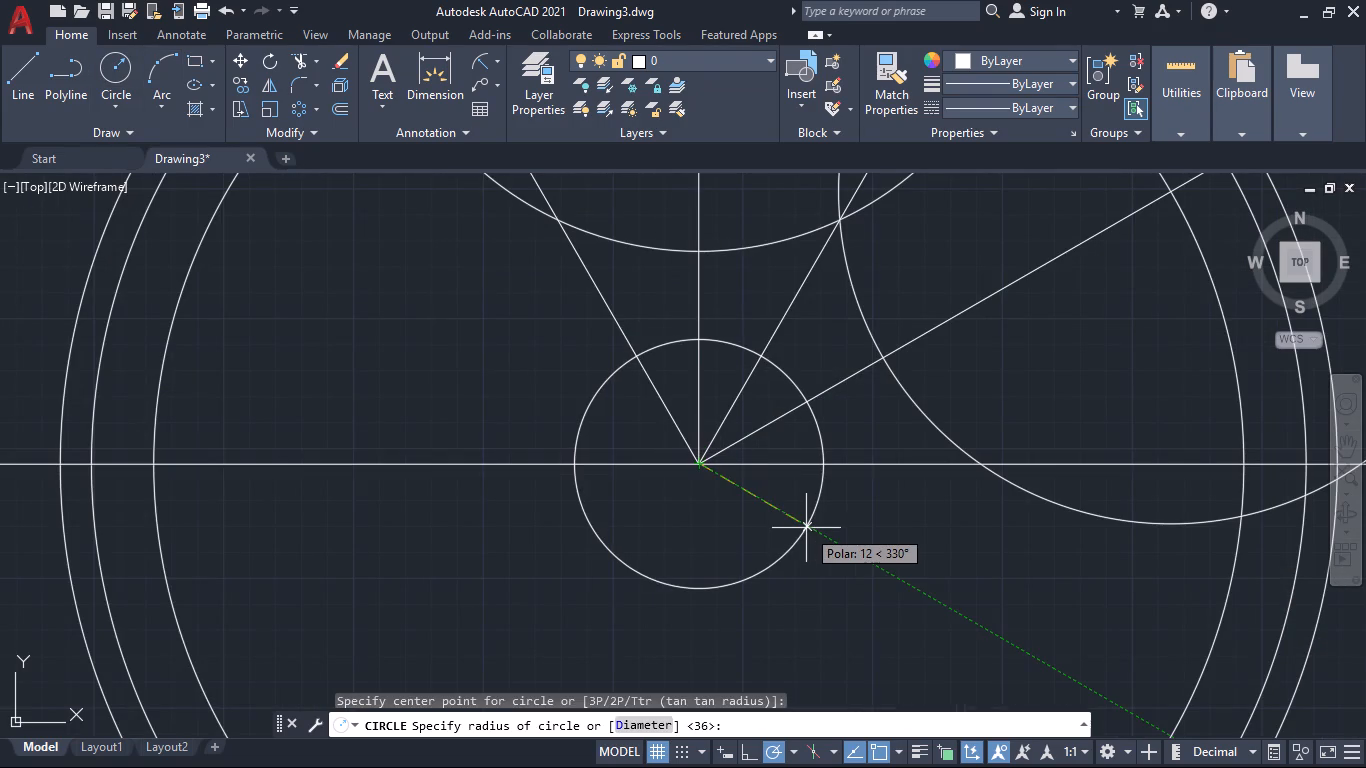
text(36)
key(Return)
Erase the two 32 mm radius circles centred on the vertical and 30° lines.
ctrl+scroll(806, 528, down, 4)
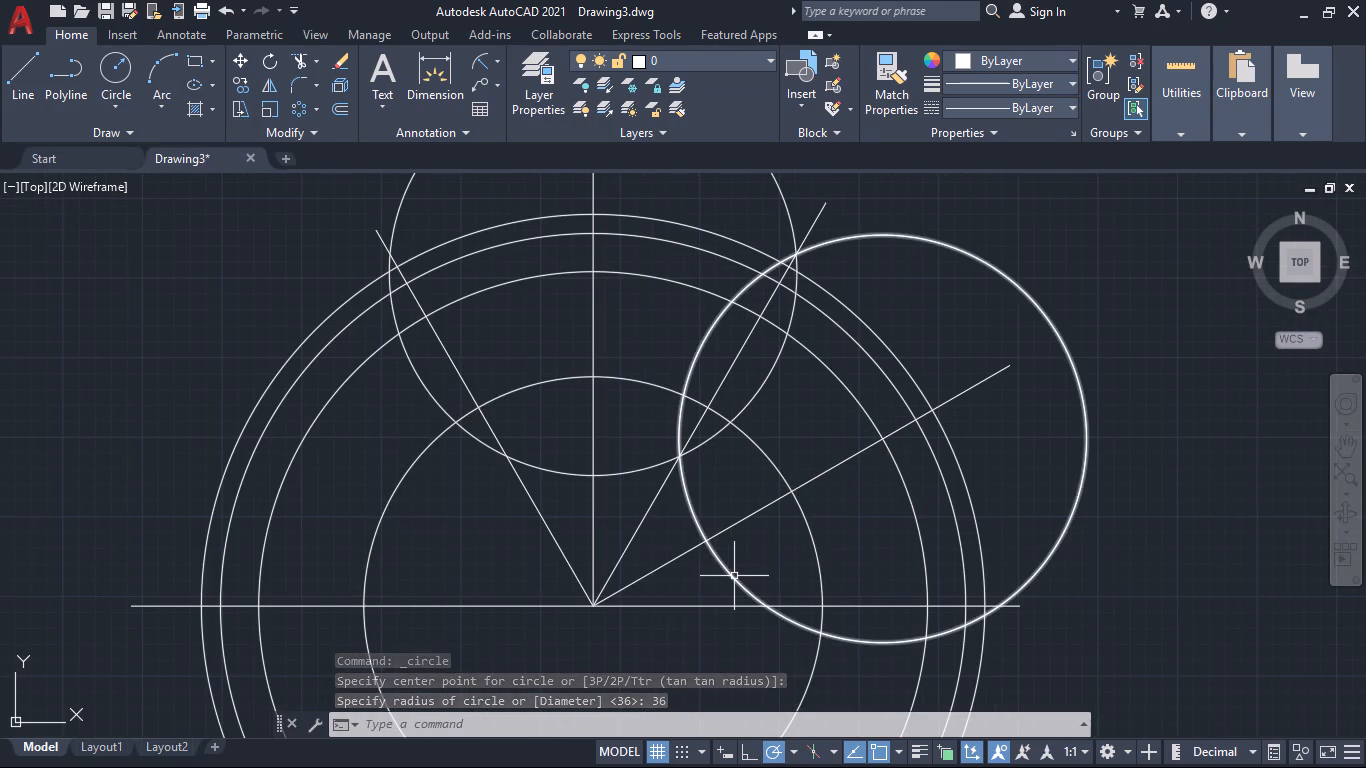
click(734, 576)
click(712, 435)
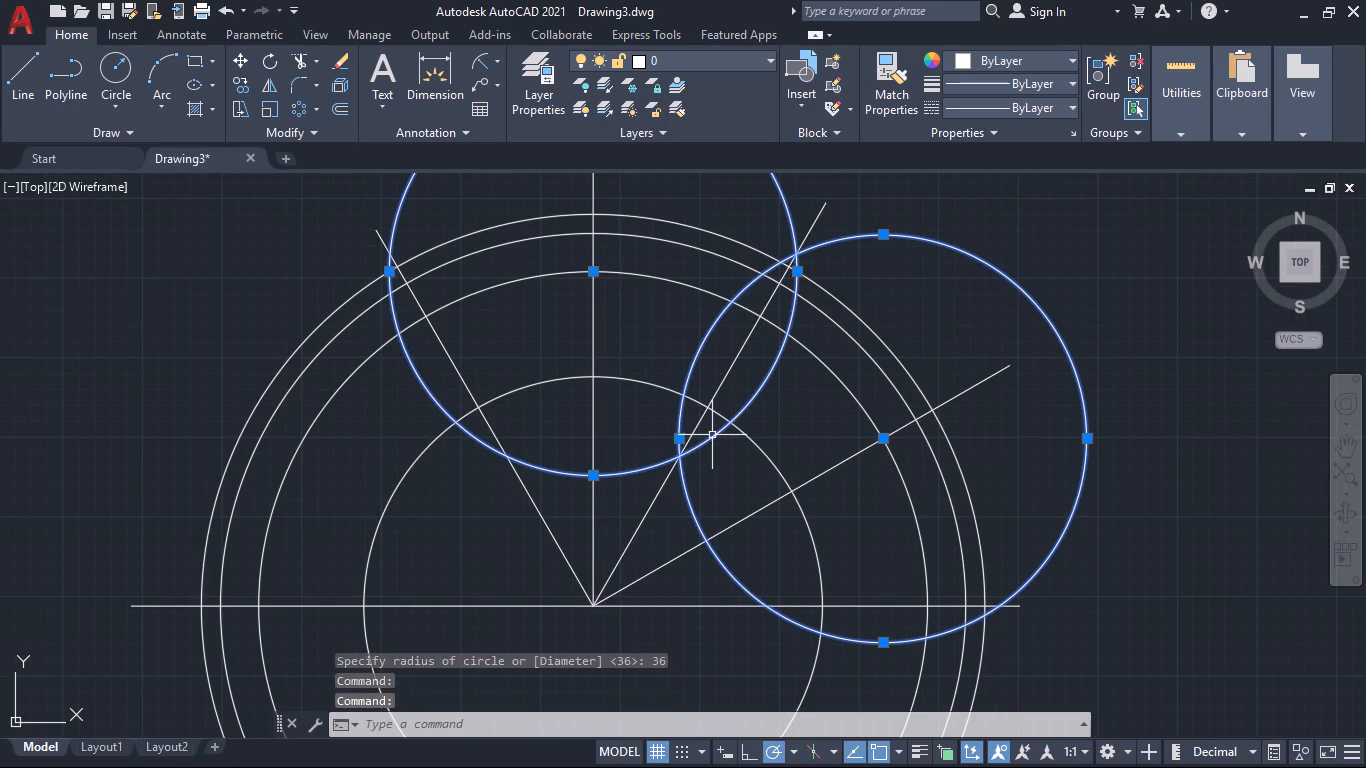
key(Delete)
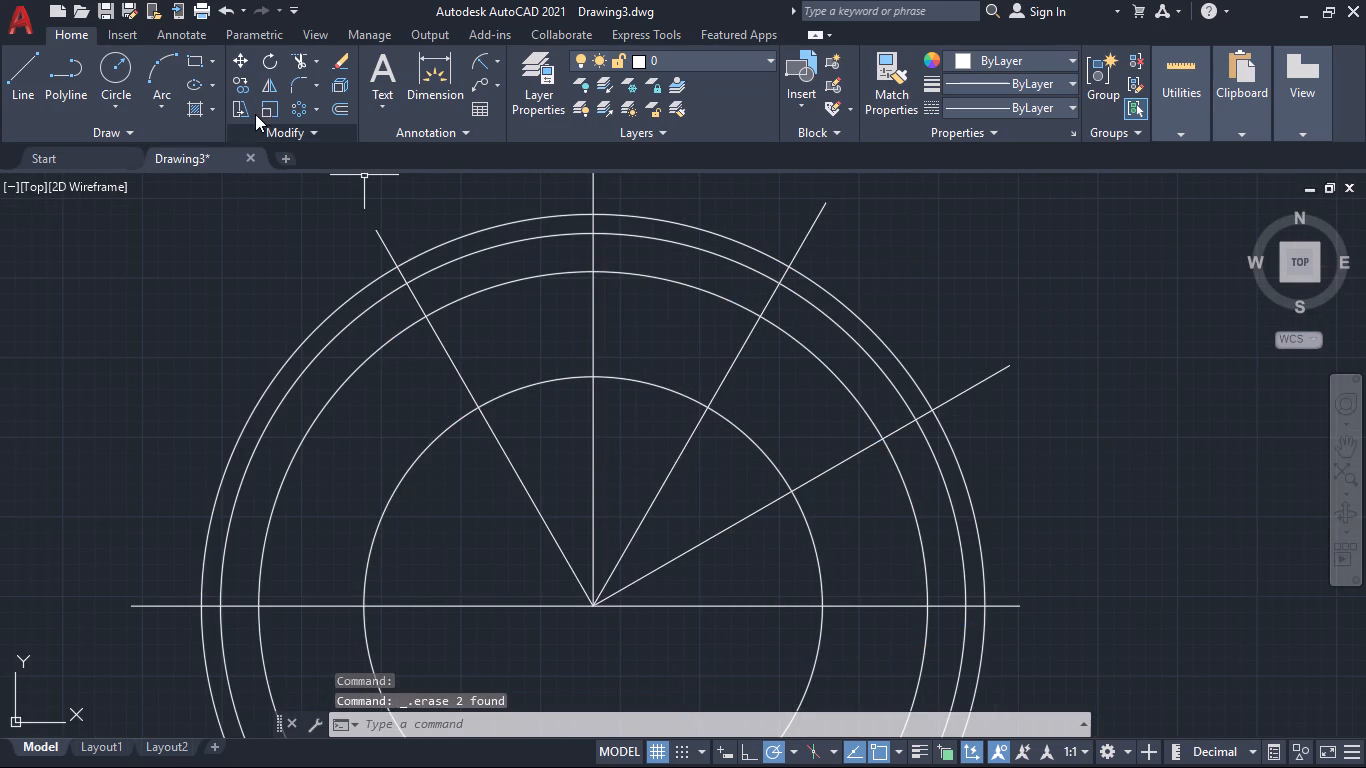
Draw a 32 mm radius circle centred where the 30° line crosses the 36 mm radius pitch circle.
click(107, 66)
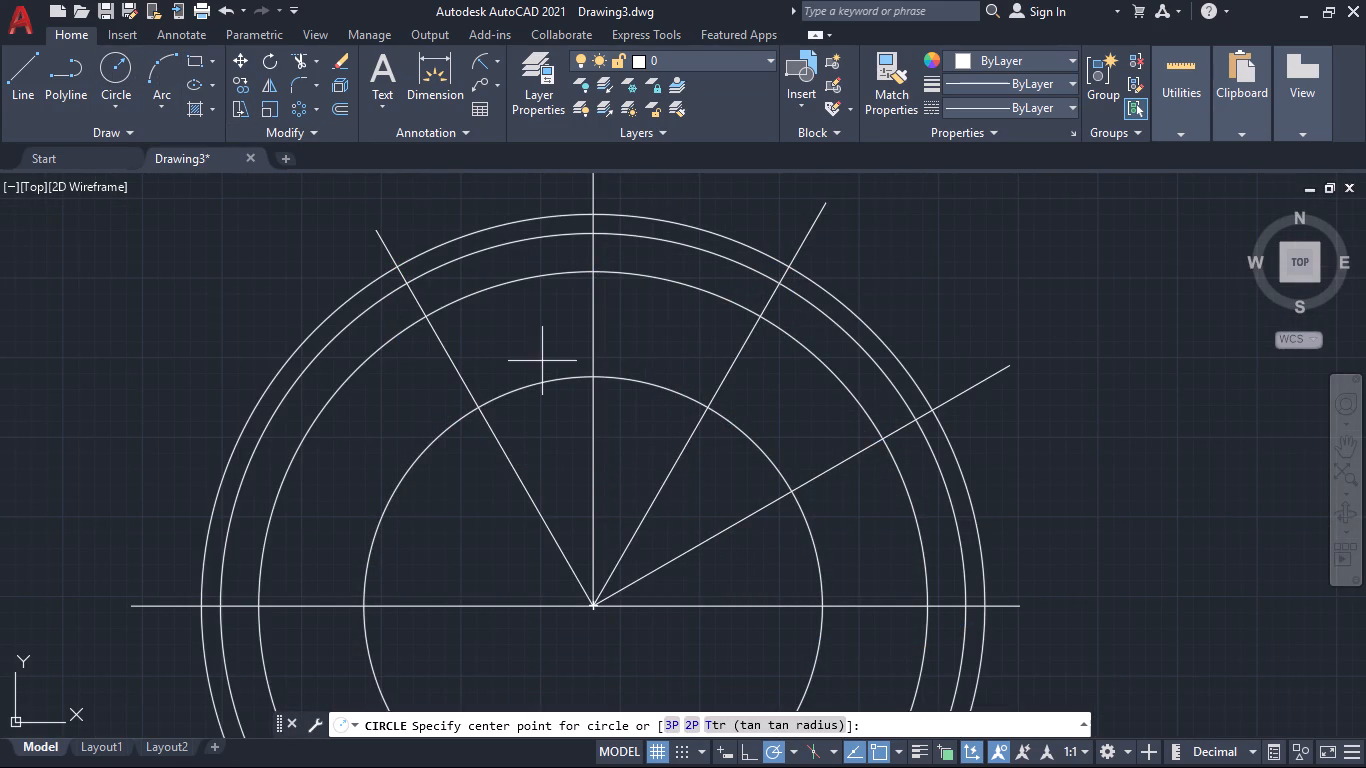
click(787, 492)
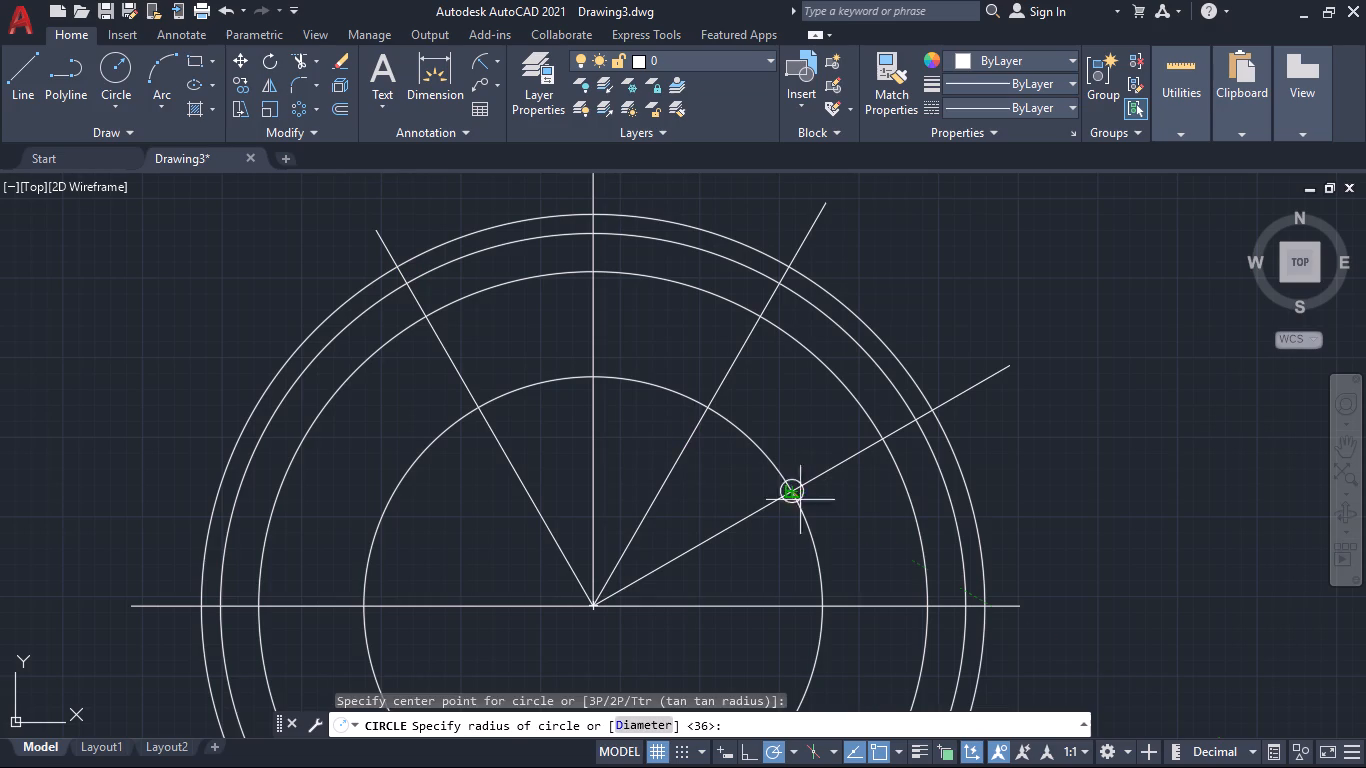
text(32)
key(Return)
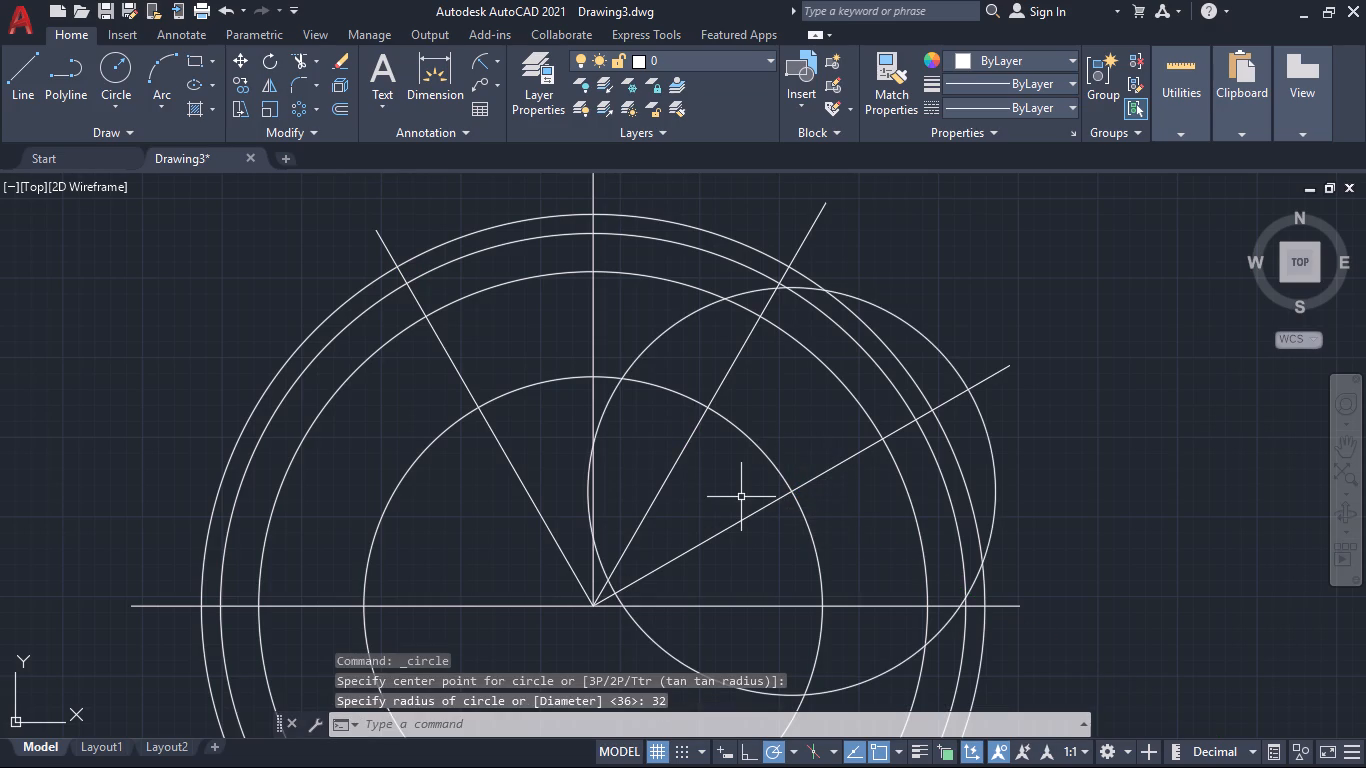
Draw a 32 mm radius circle centred where the horizontal line crosses the 36 mm radius pitch circle.
key(space)
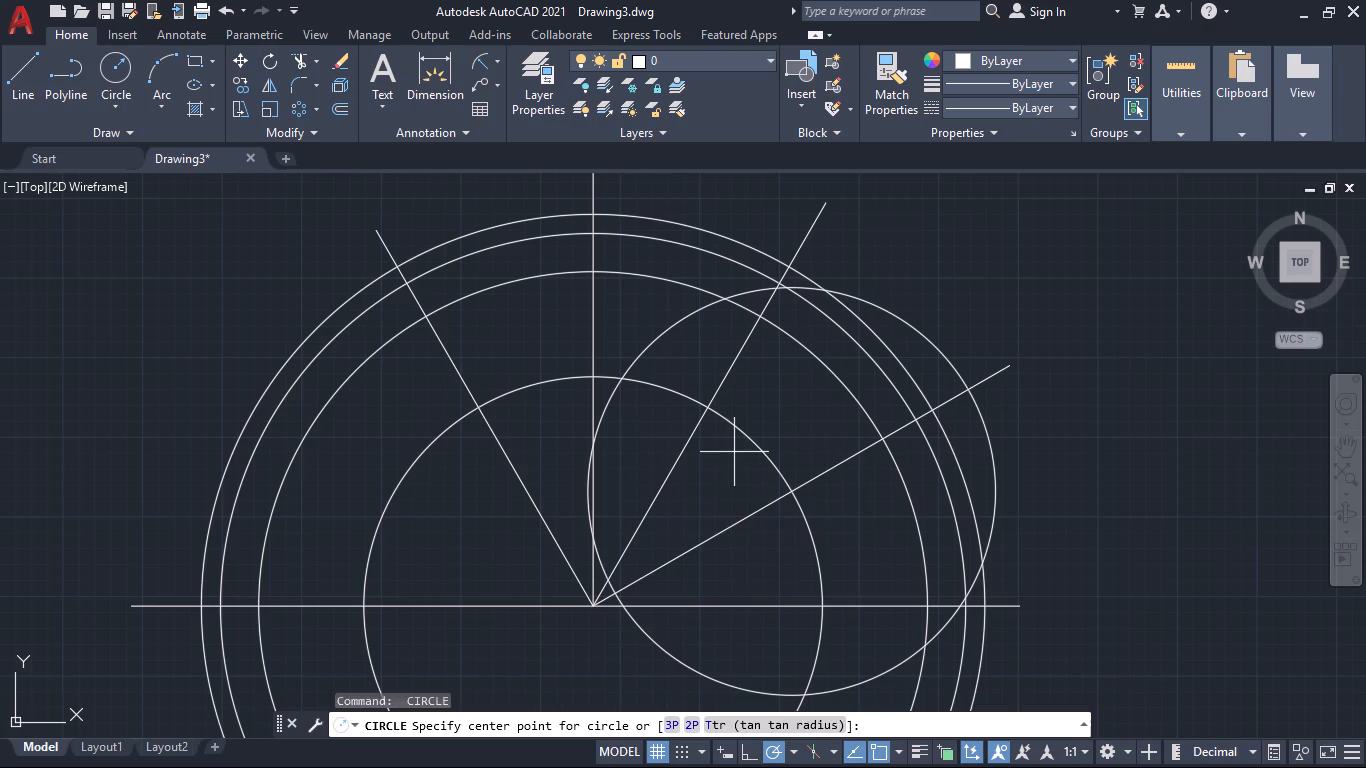
click(824, 608)
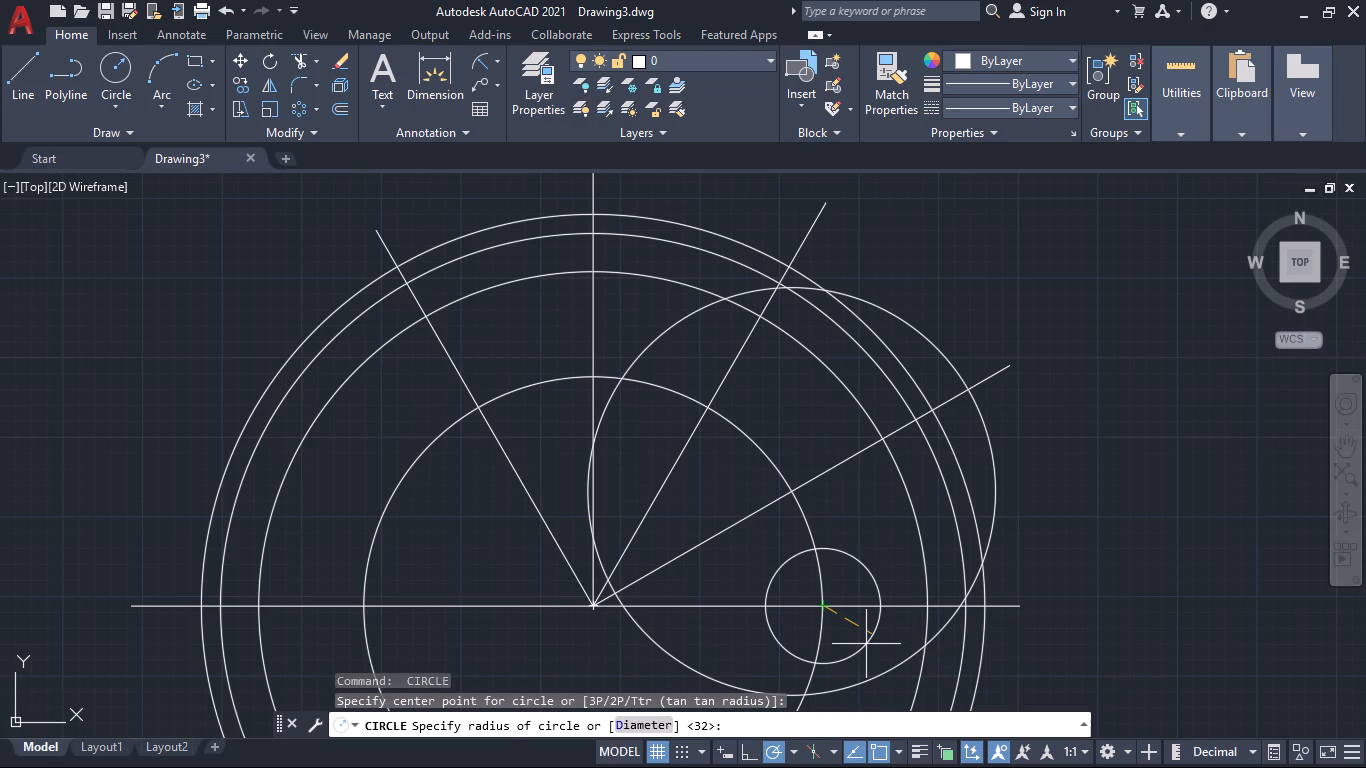
text(32)
key(Return)
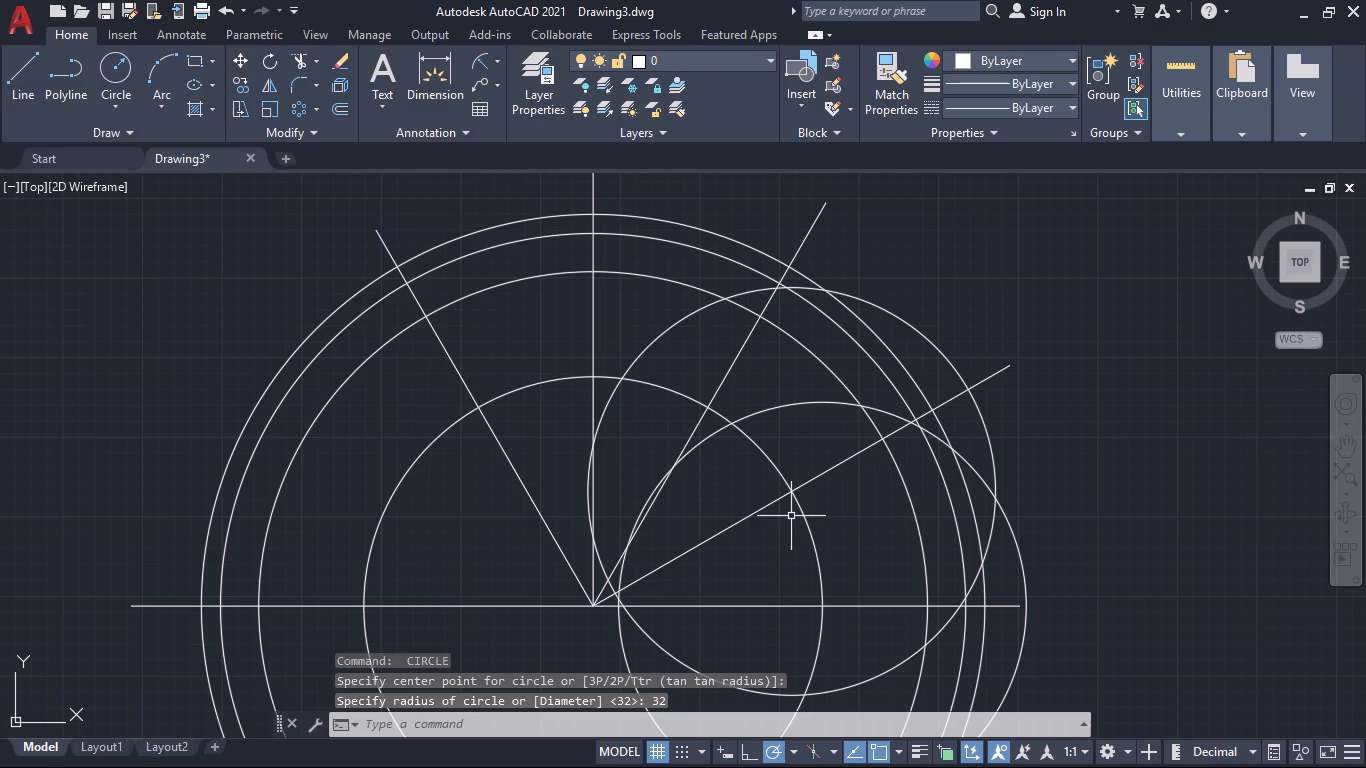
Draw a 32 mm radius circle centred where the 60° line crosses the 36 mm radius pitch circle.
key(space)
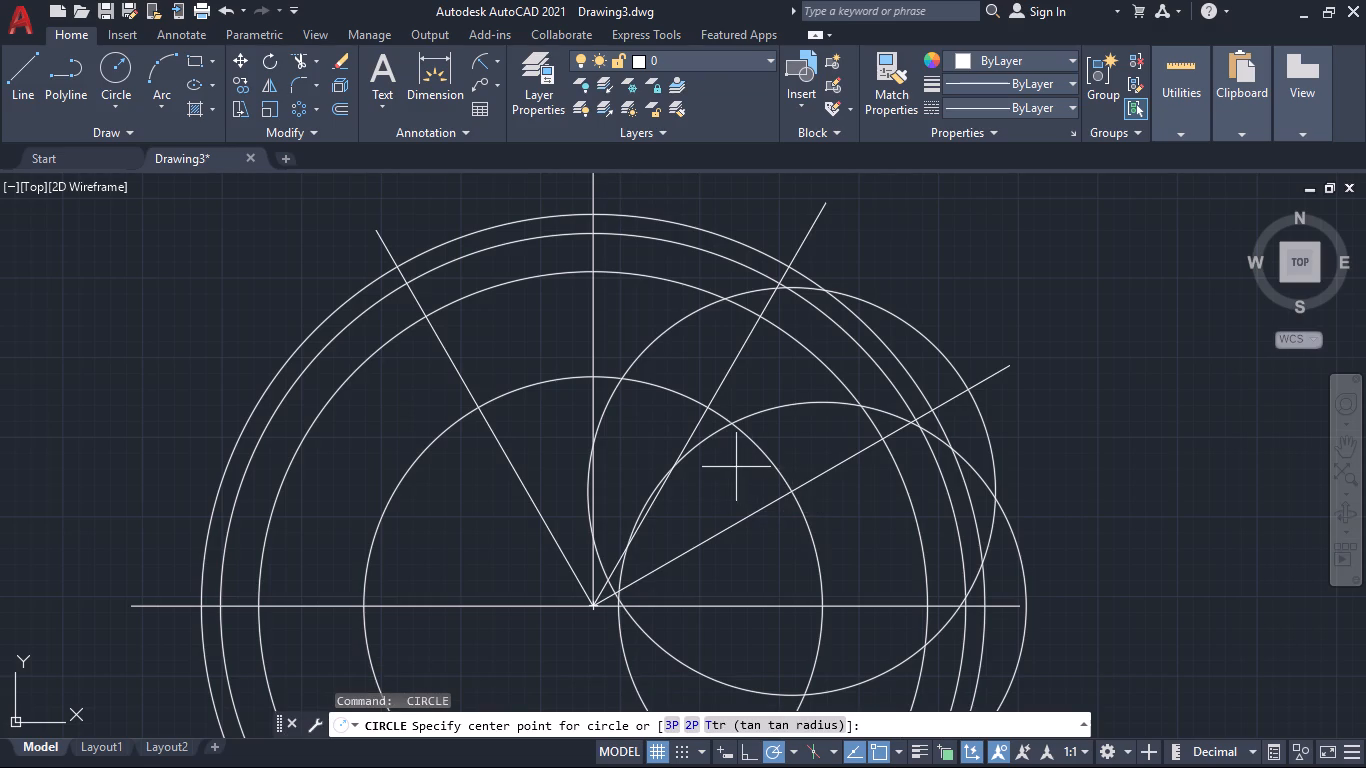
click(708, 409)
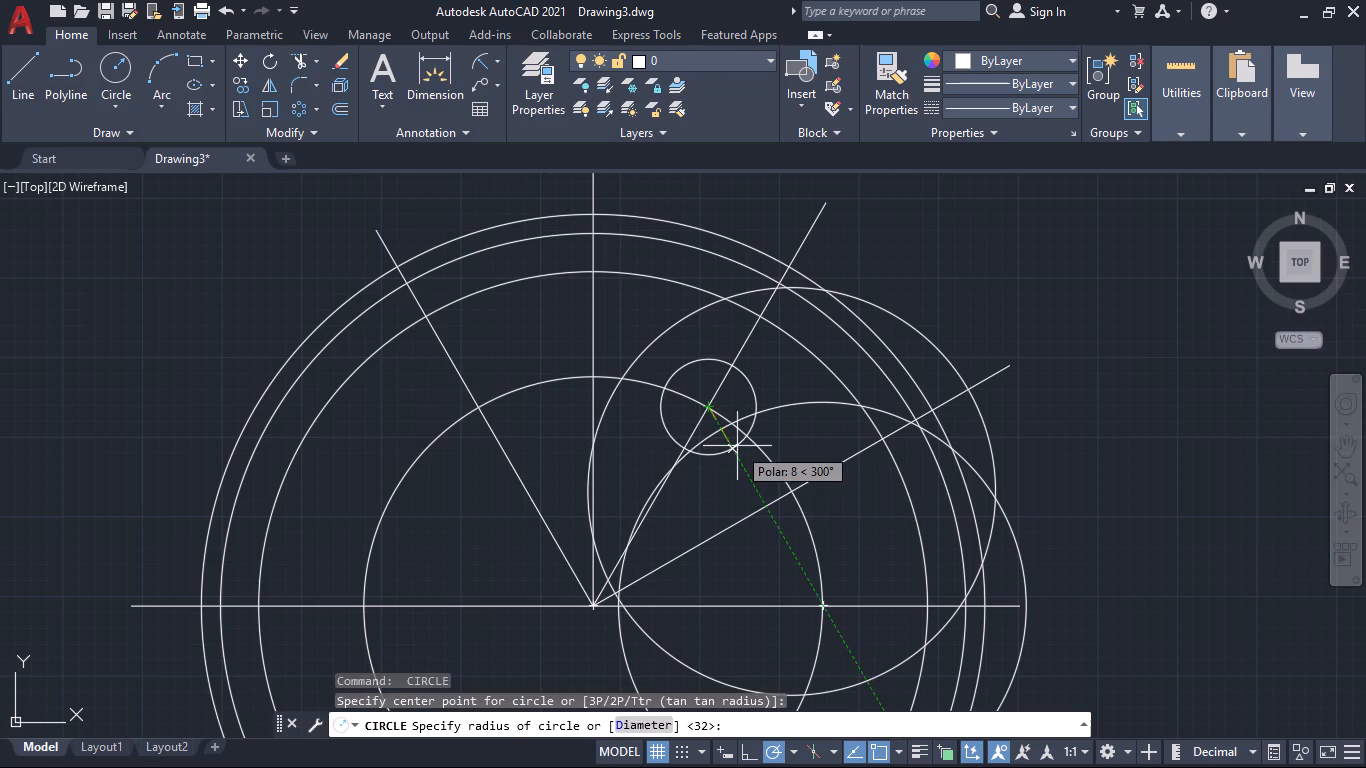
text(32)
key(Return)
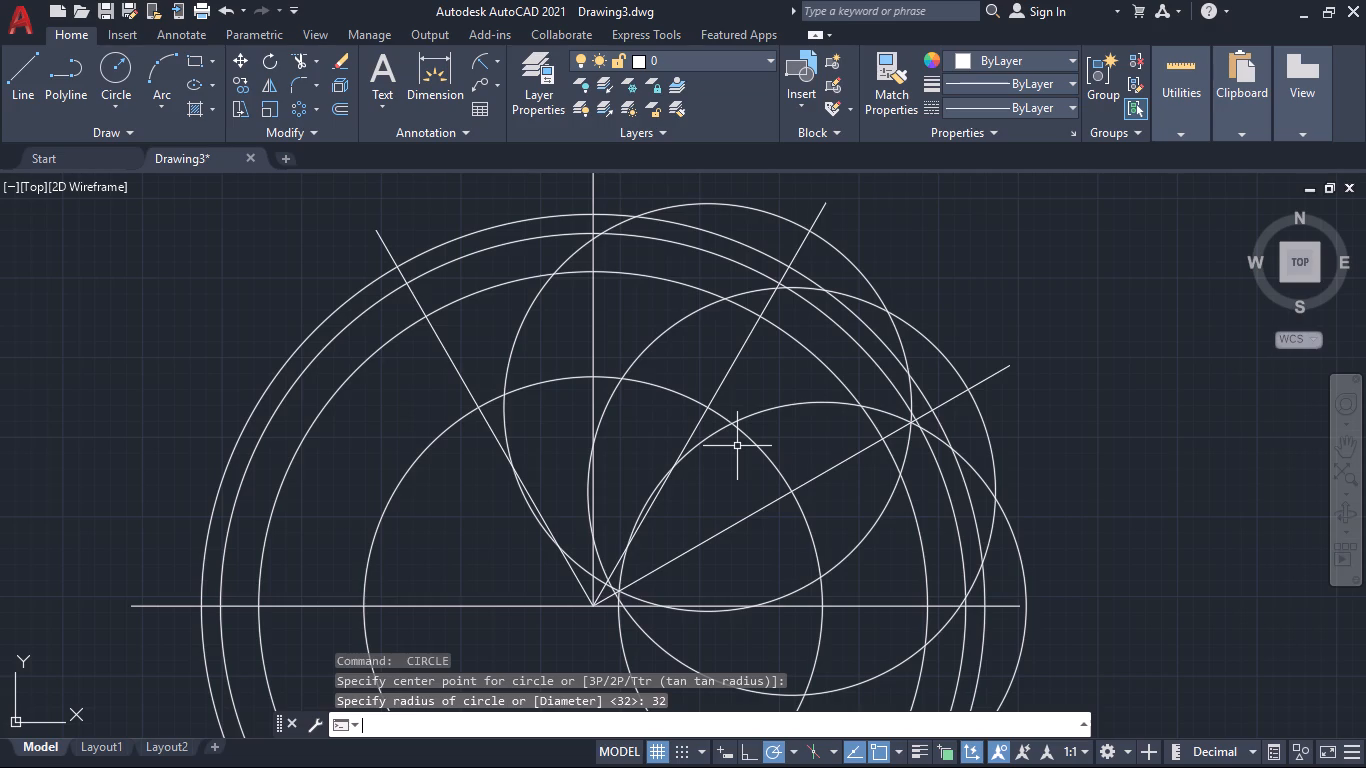
Erase the three 32 mm radius circles together with the horizontal, 30° and 60° radial lines on the east side of the new wheel.
ctrl+scroll(737, 446, down, 2)
ctrl+scroll(737, 446, up, 3)
ctrl+scroll(737, 446, down, 8)
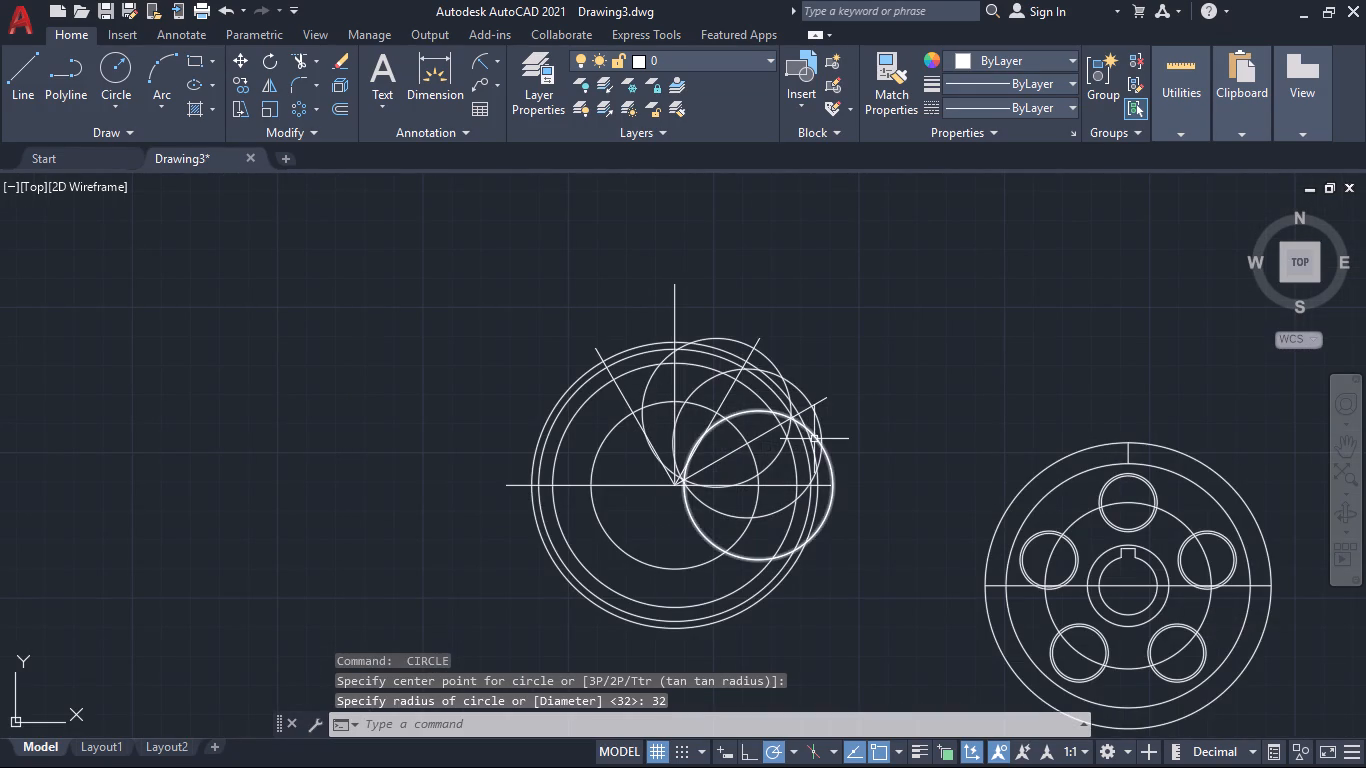
click(609, 304)
click(898, 569)
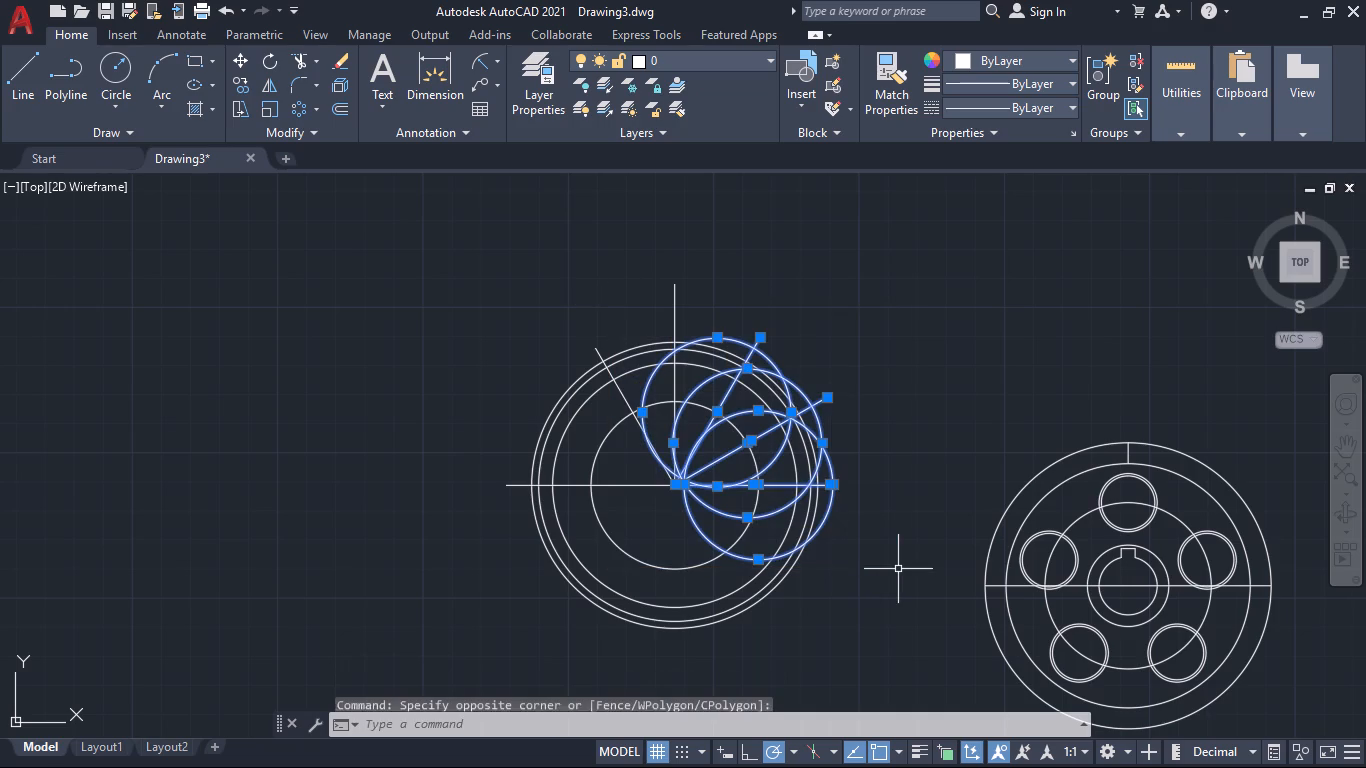
key(Delete)
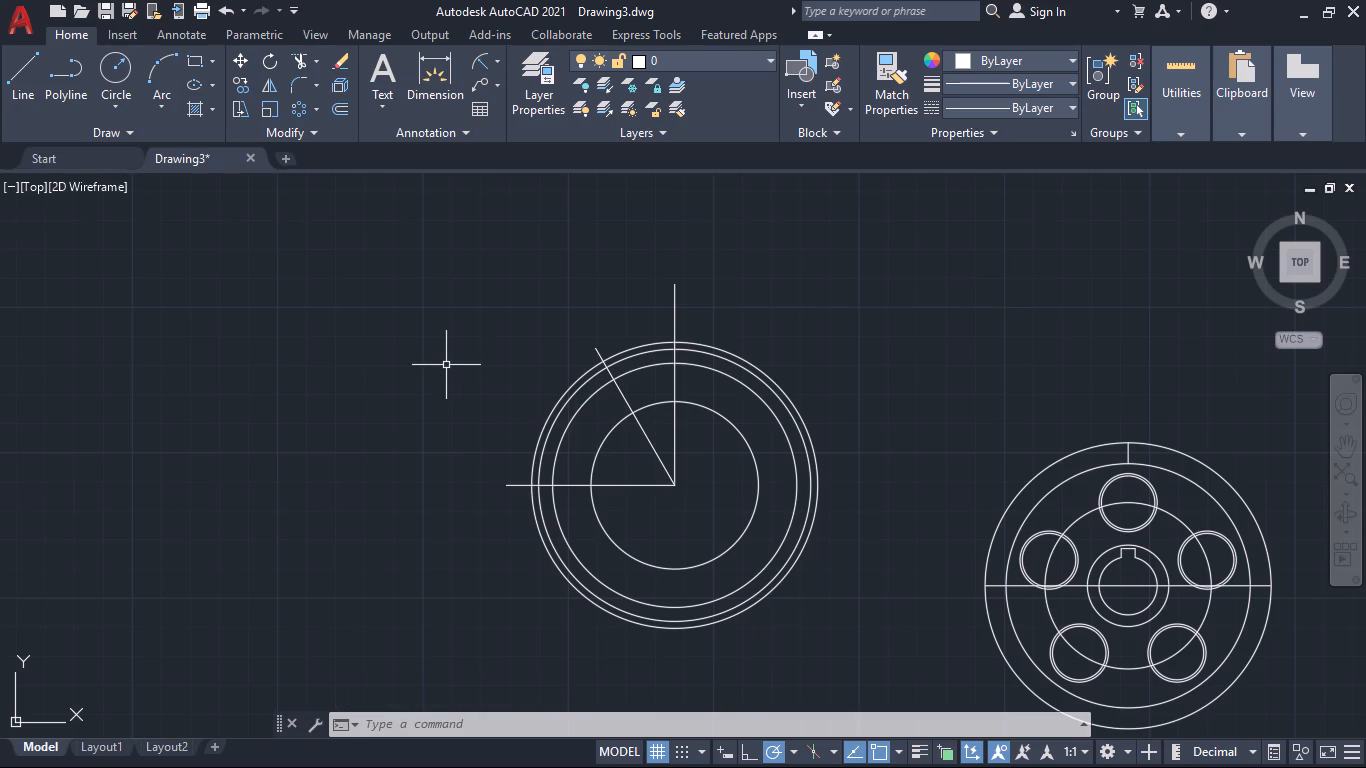
Draw a 32 mm radius circle centred where the 120° line crosses the 36 mm radius pitch circle.
click(115, 73)
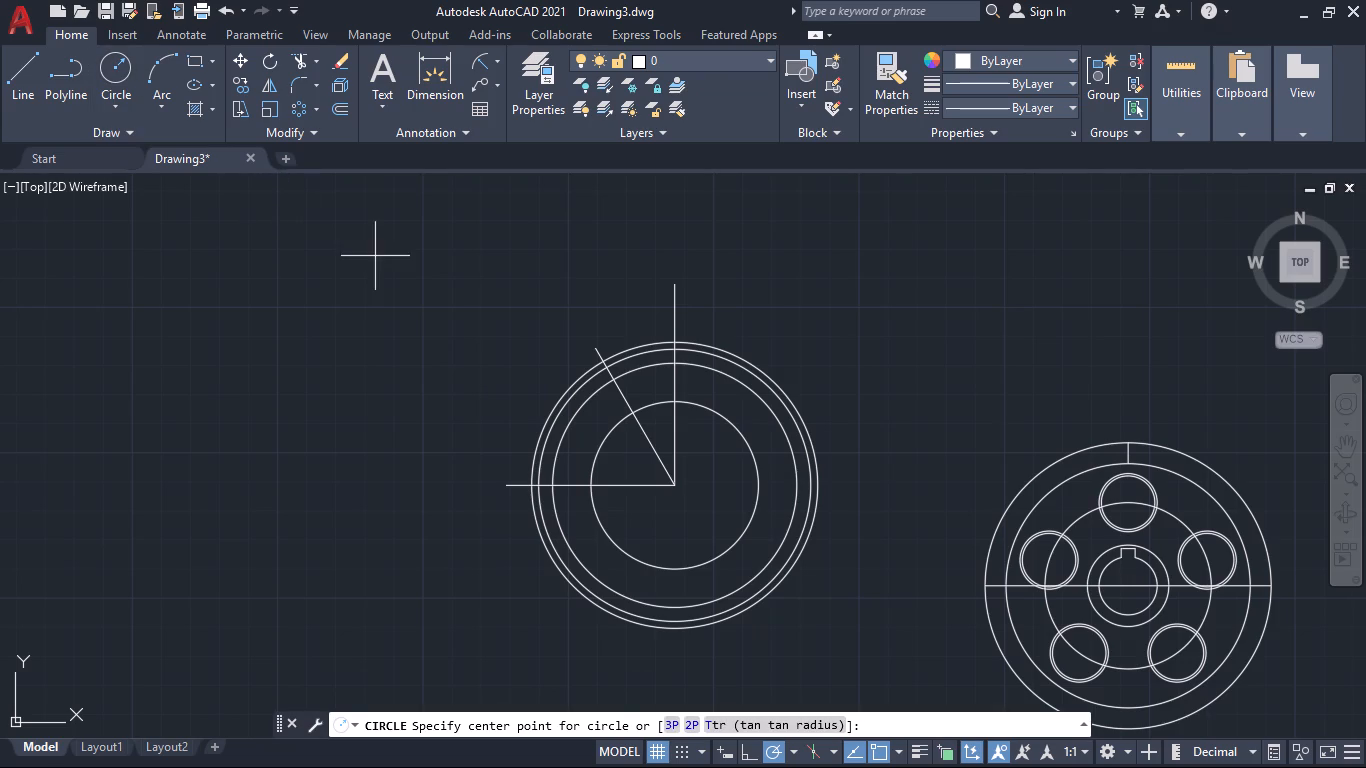
click(631, 412)
text(32)
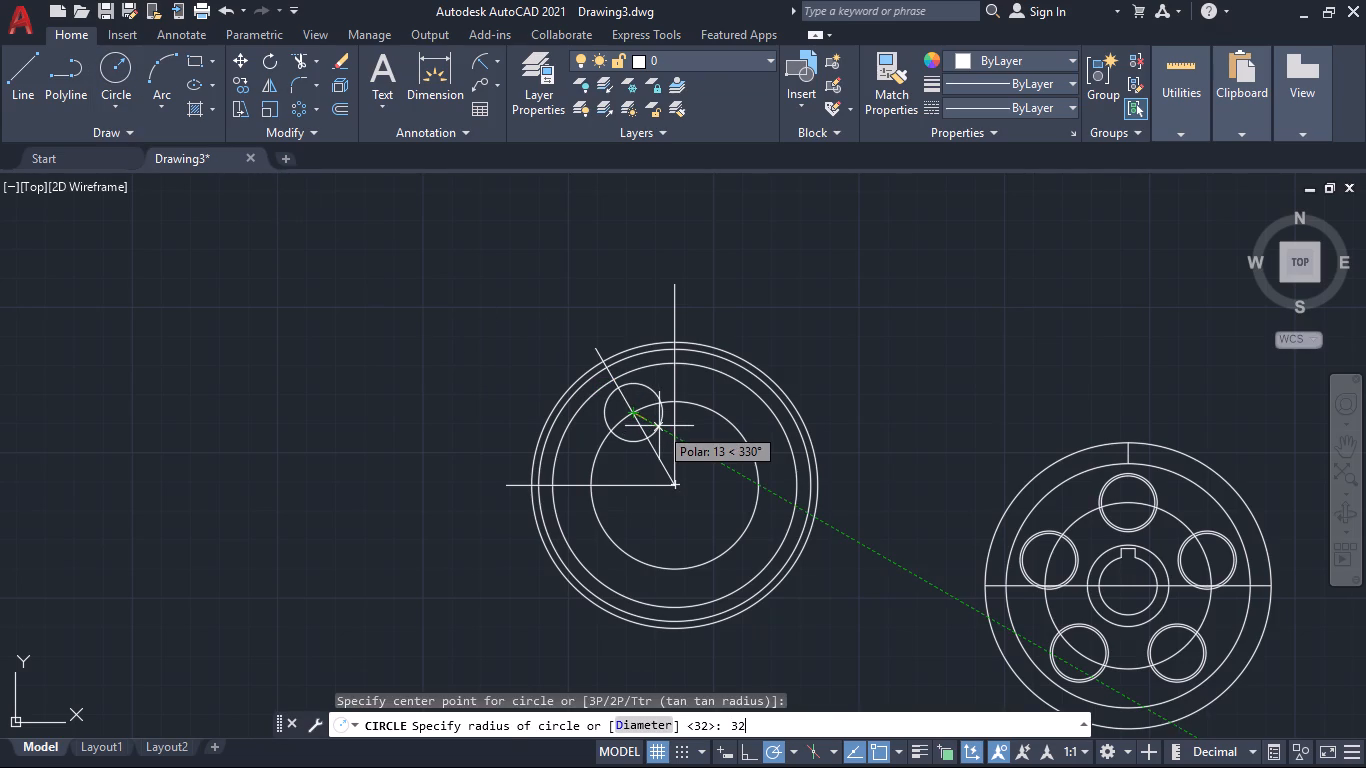
key(Return)
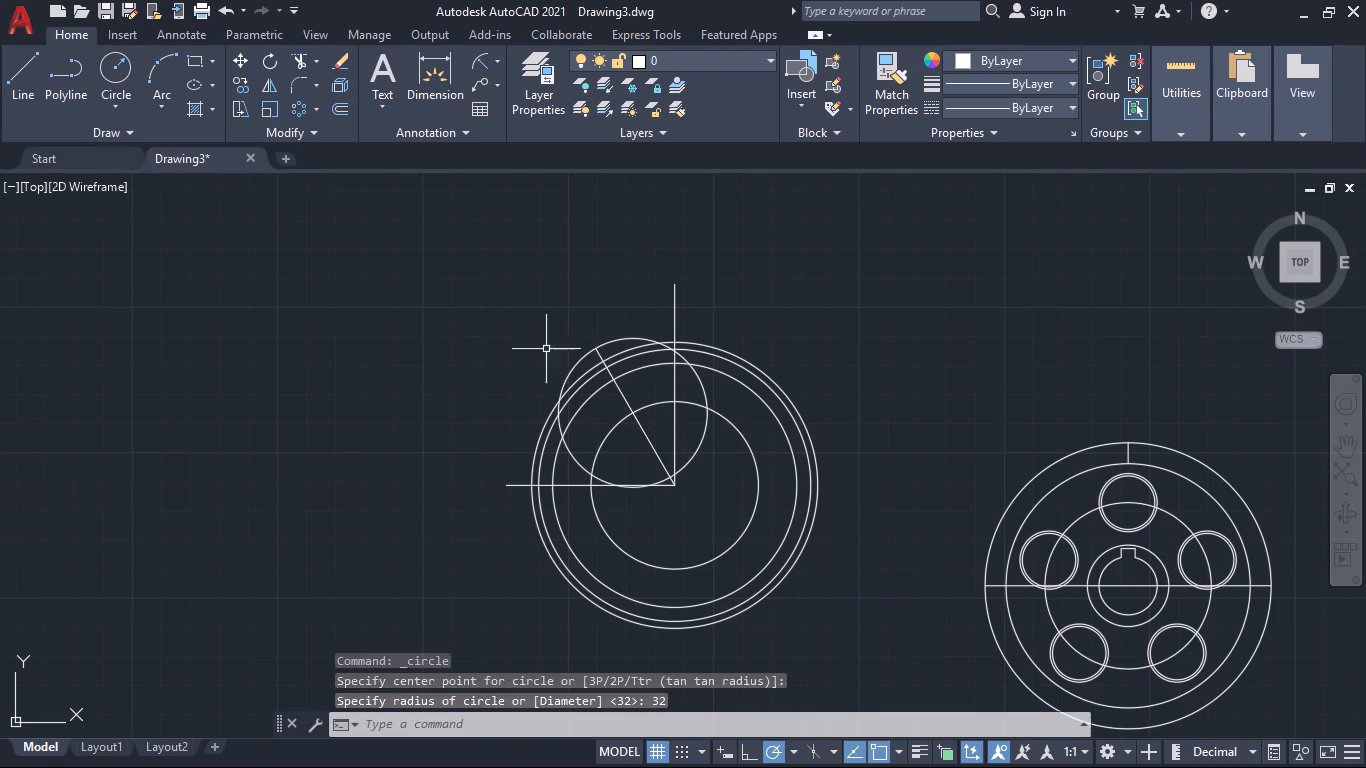
Create a non-associative polar array of the 32 mm radius circle about the wheel centre with 44 items over 360°.
click(296, 106)
click(702, 387)
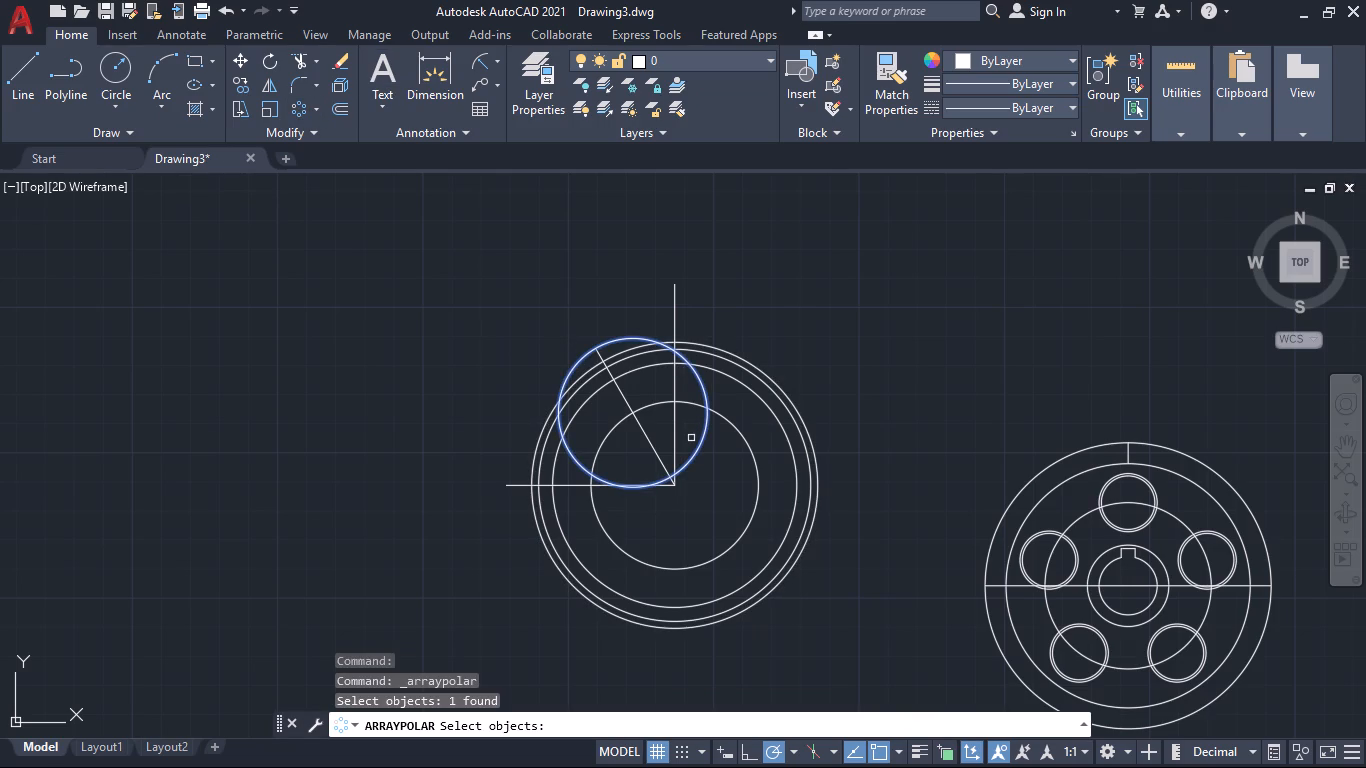
key(Return)
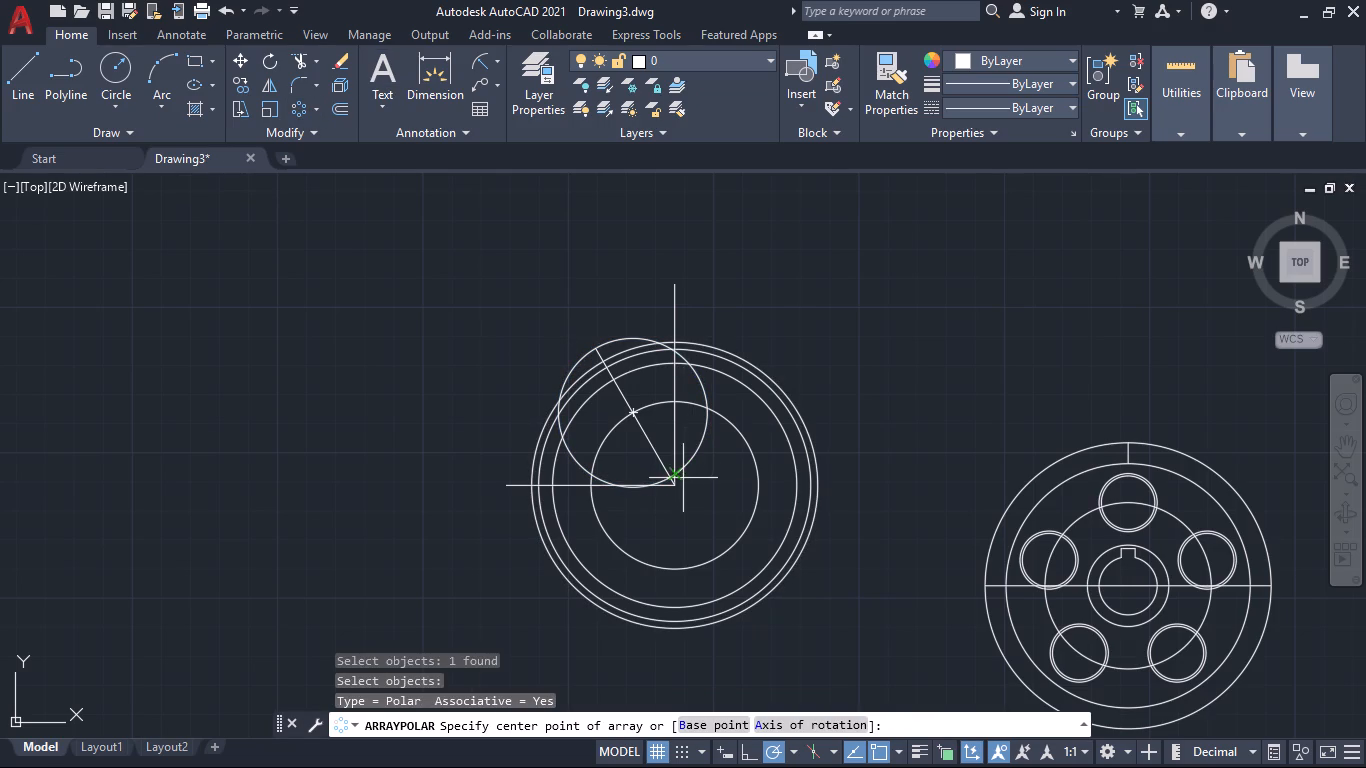
click(678, 486)
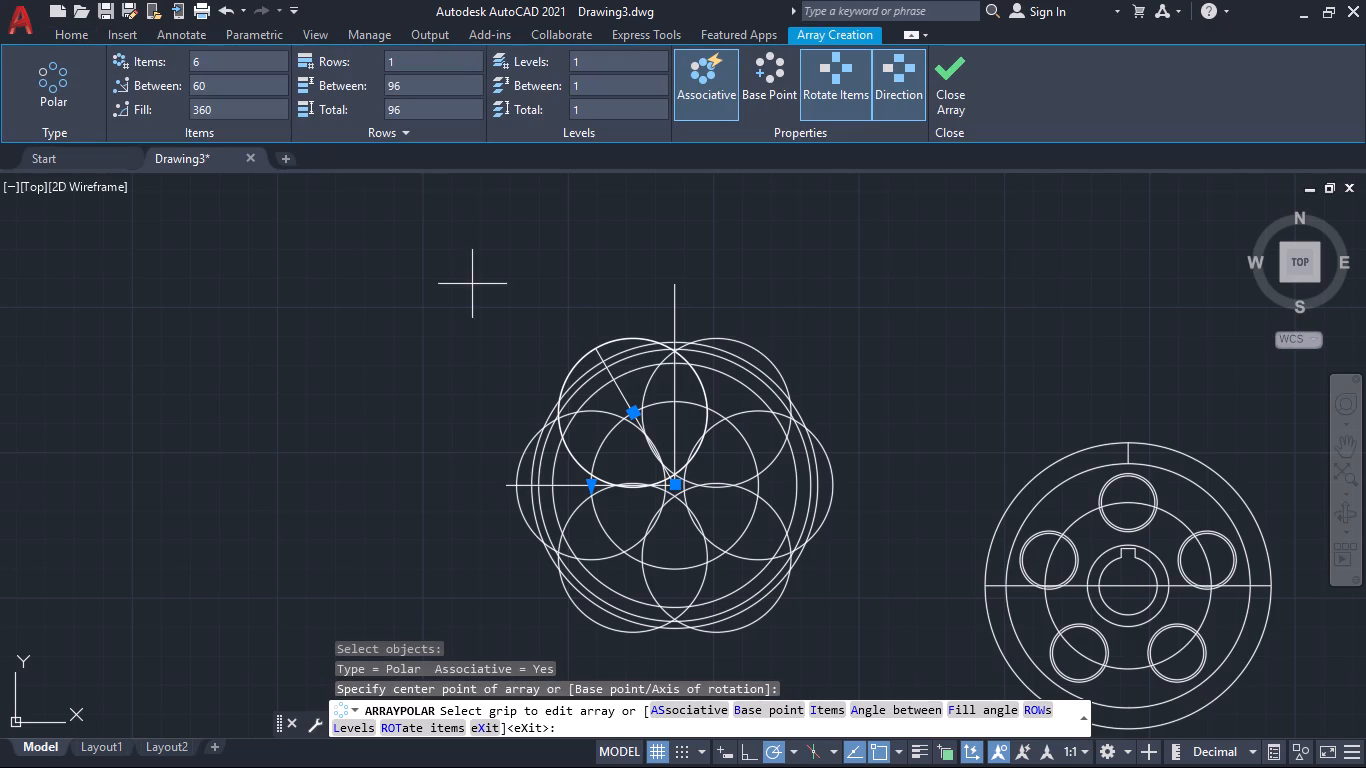
double_click(208, 62)
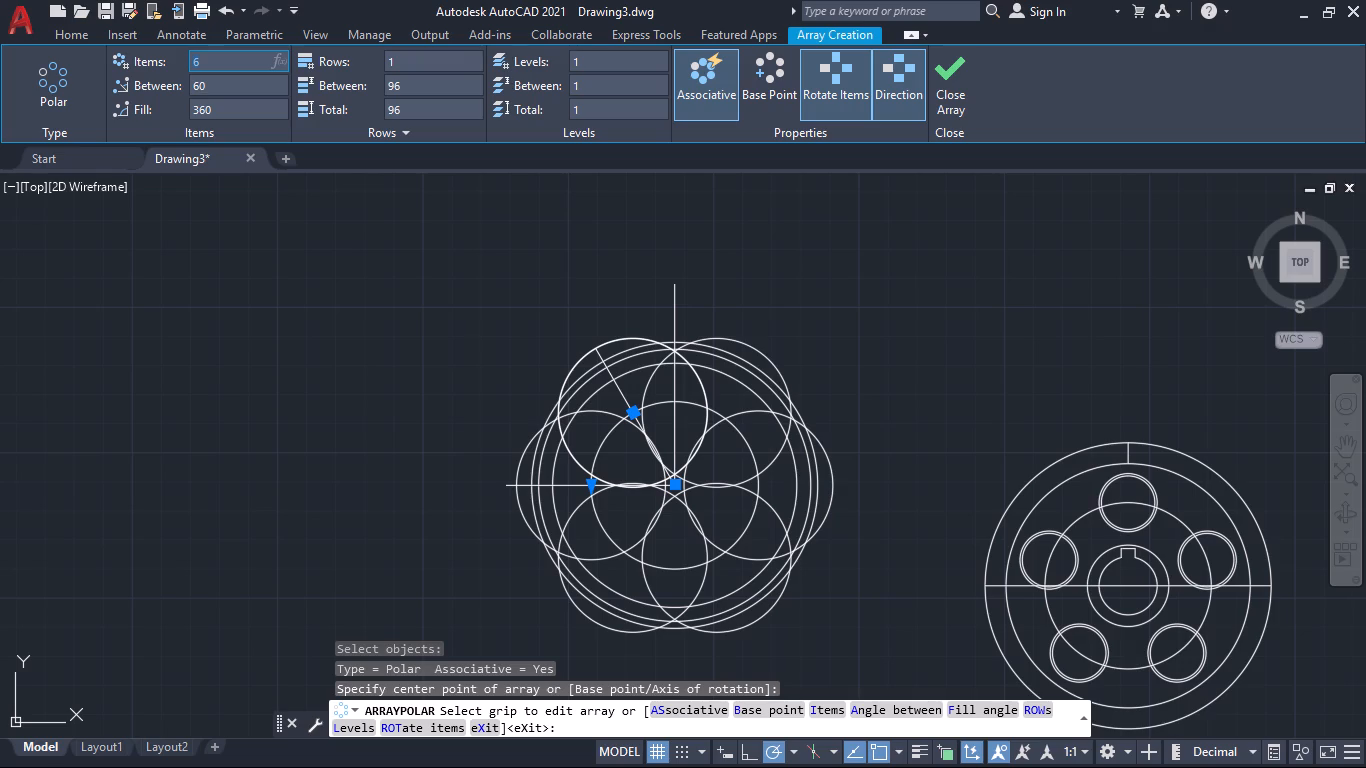
text(44)
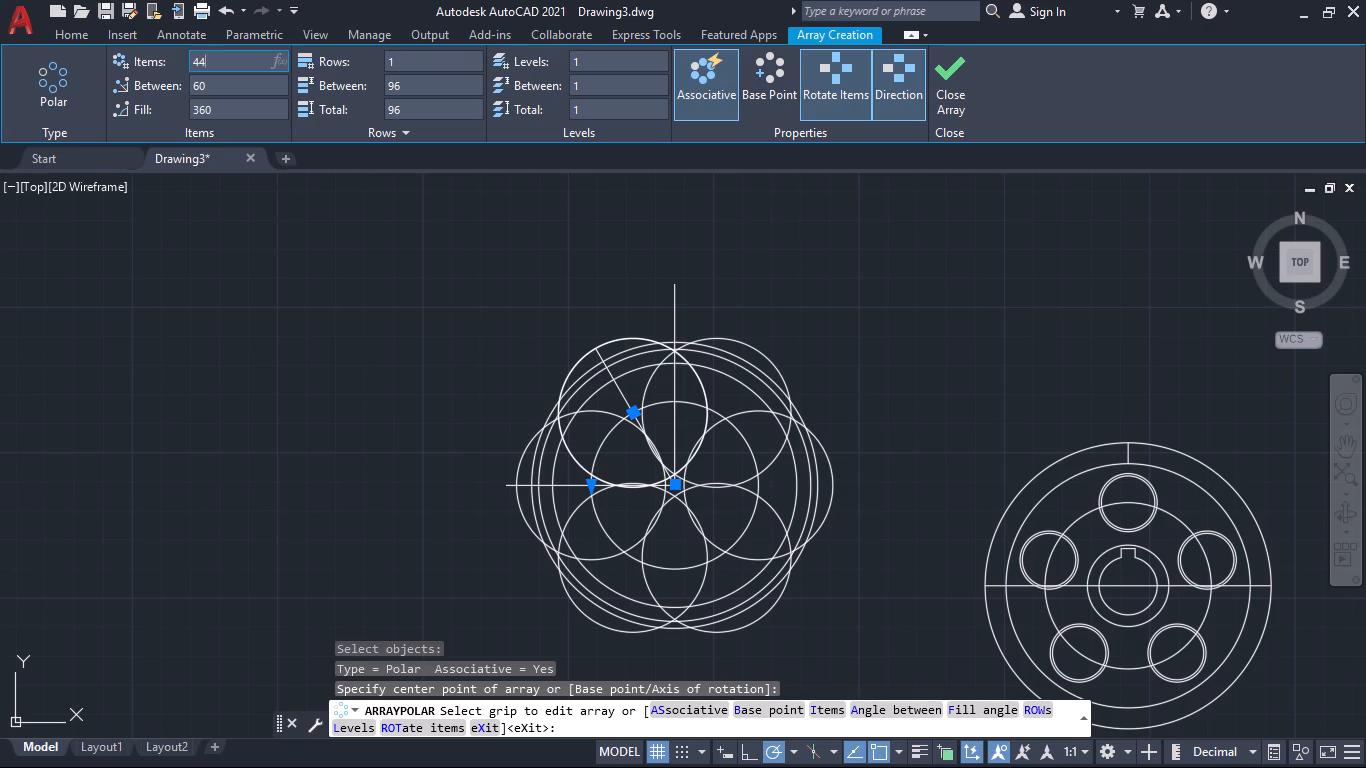
key(Return)
click(206, 62)
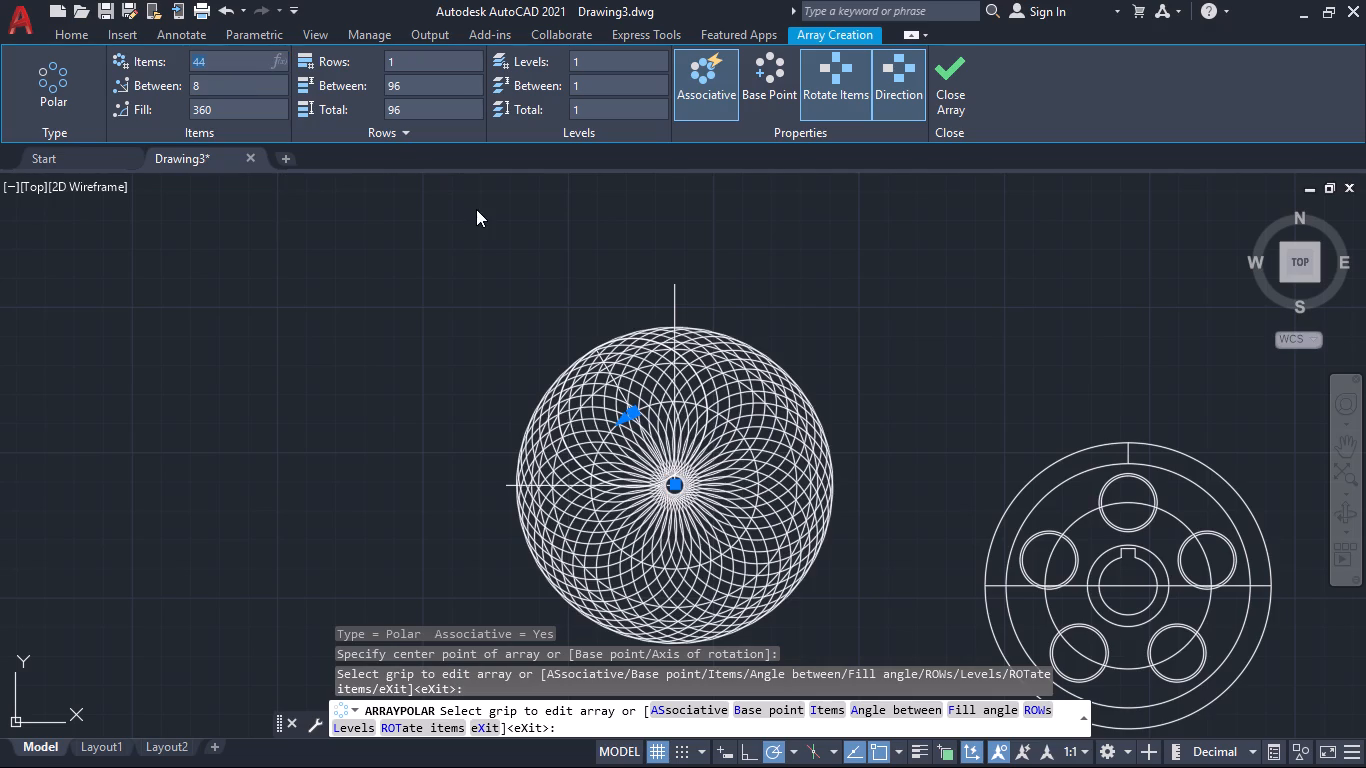
click(694, 112)
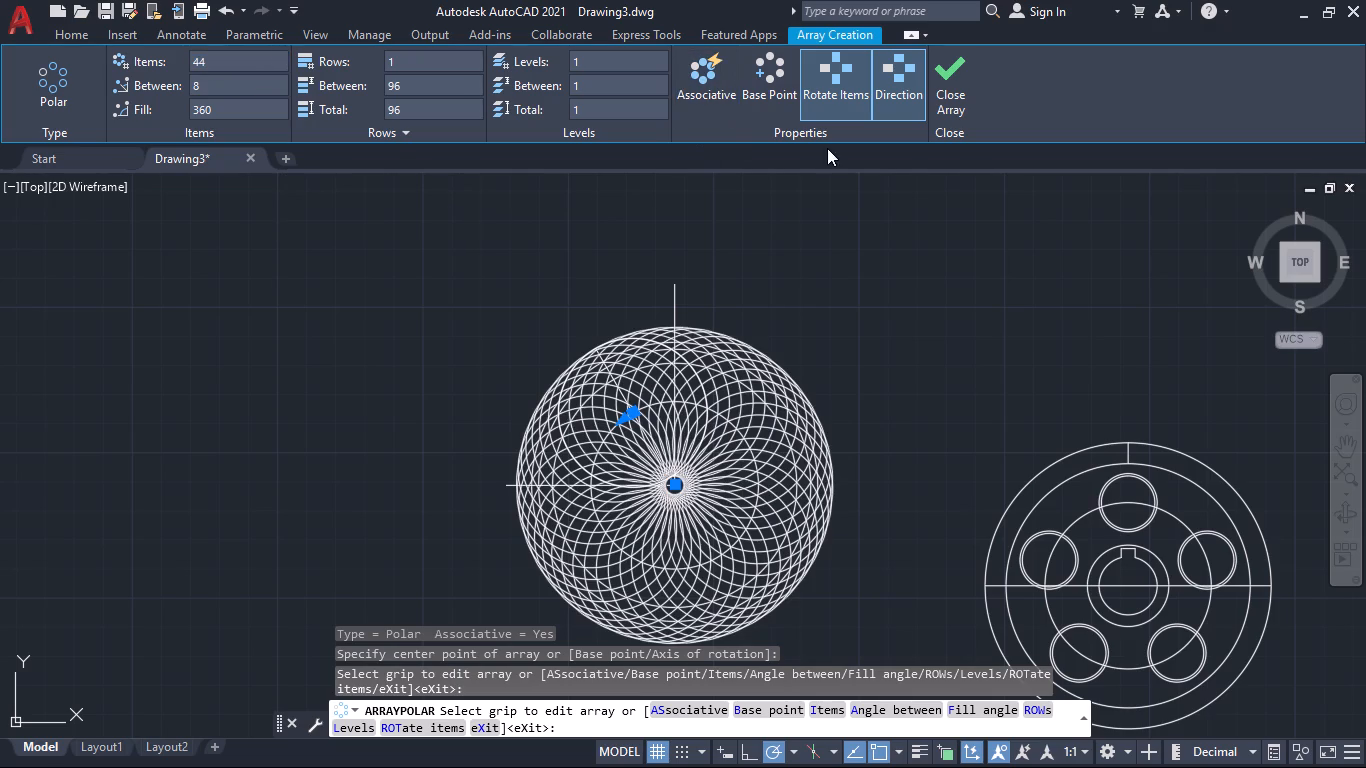
click(962, 80)
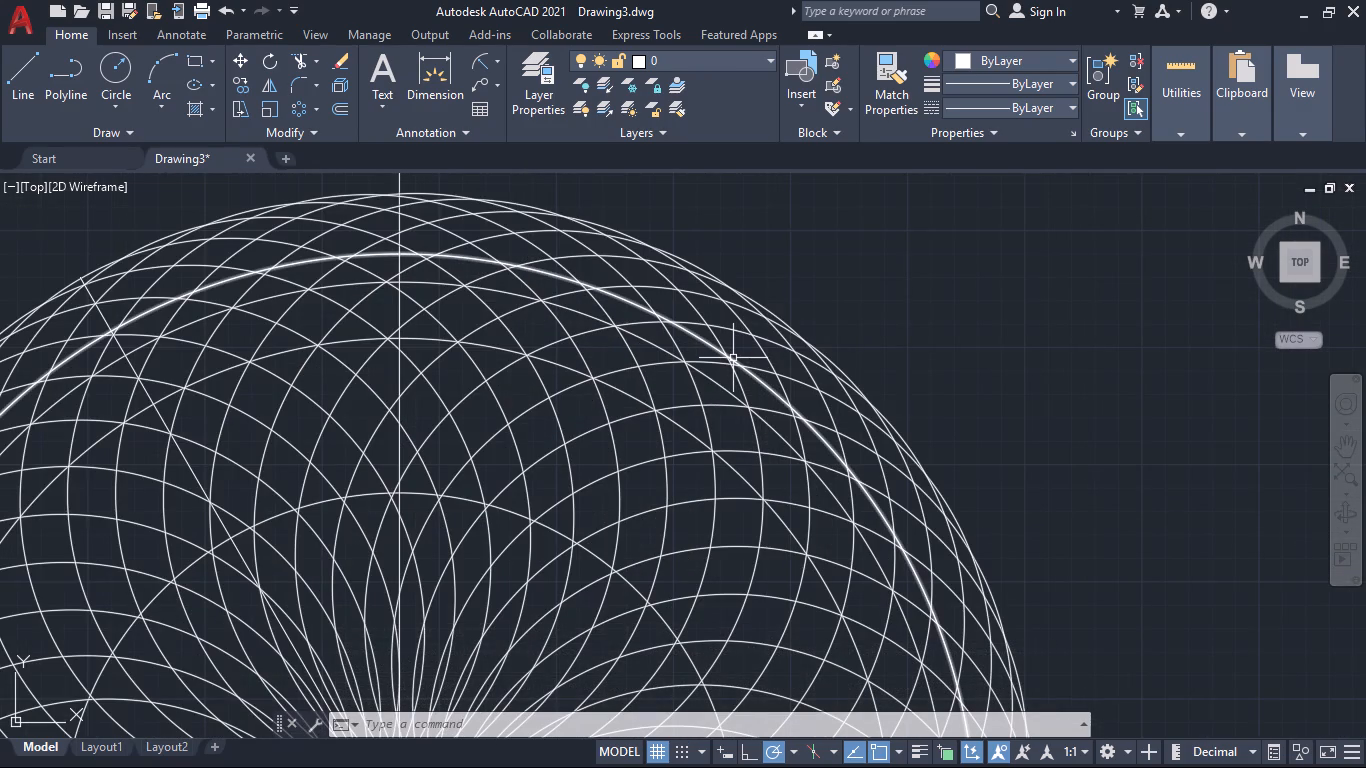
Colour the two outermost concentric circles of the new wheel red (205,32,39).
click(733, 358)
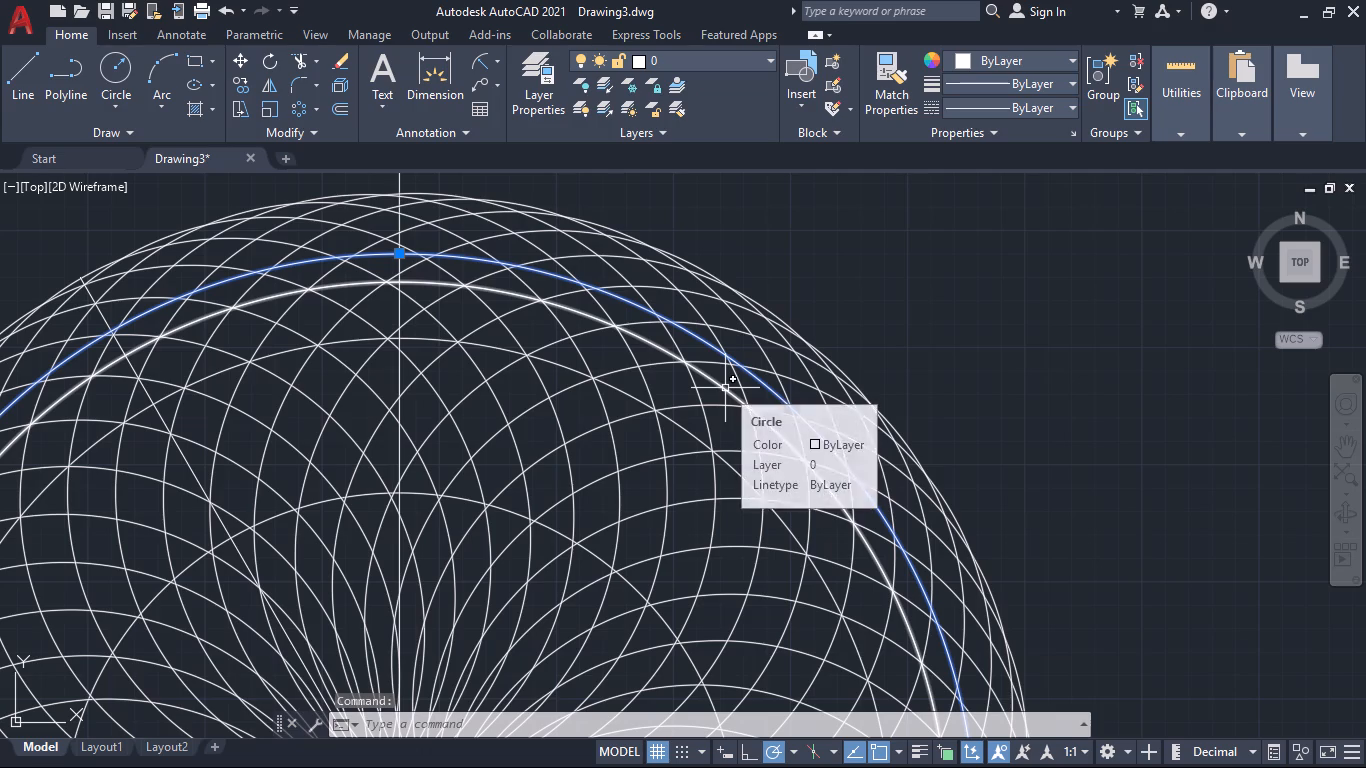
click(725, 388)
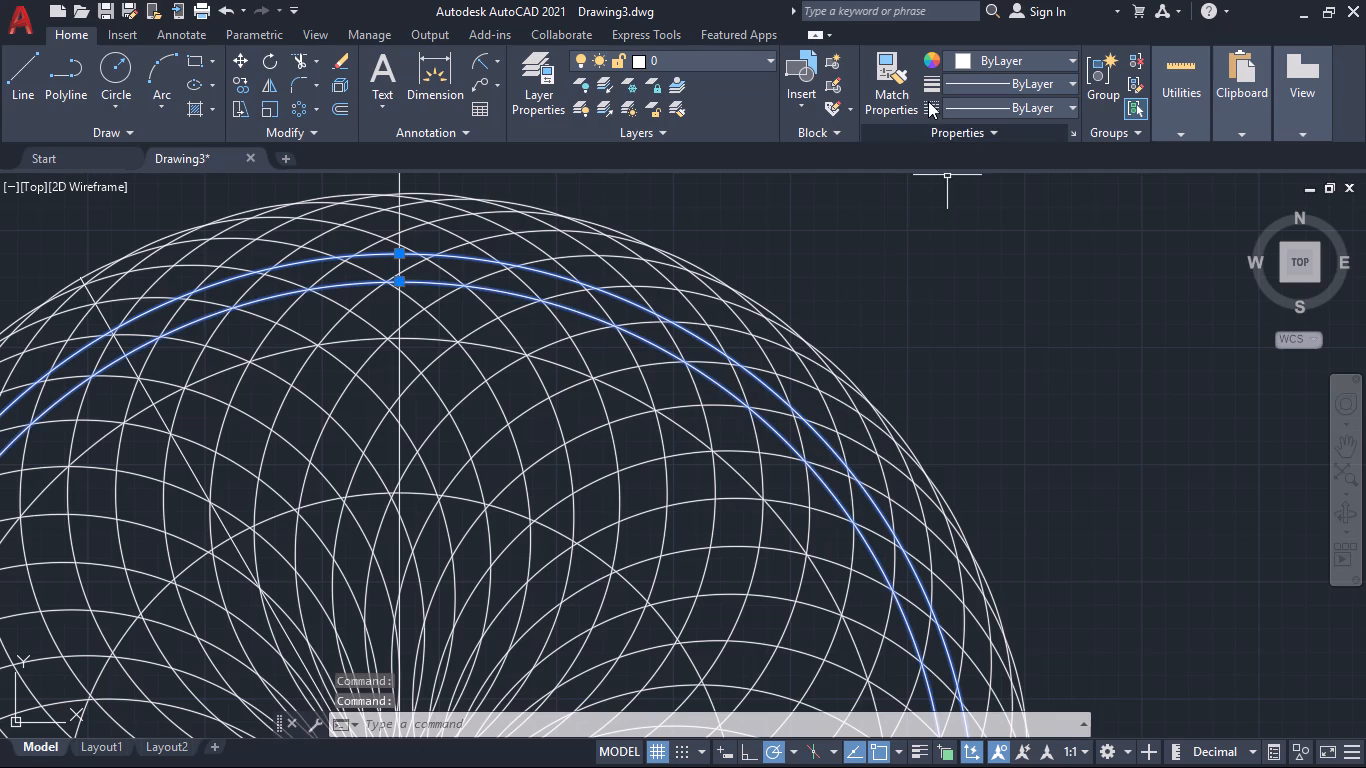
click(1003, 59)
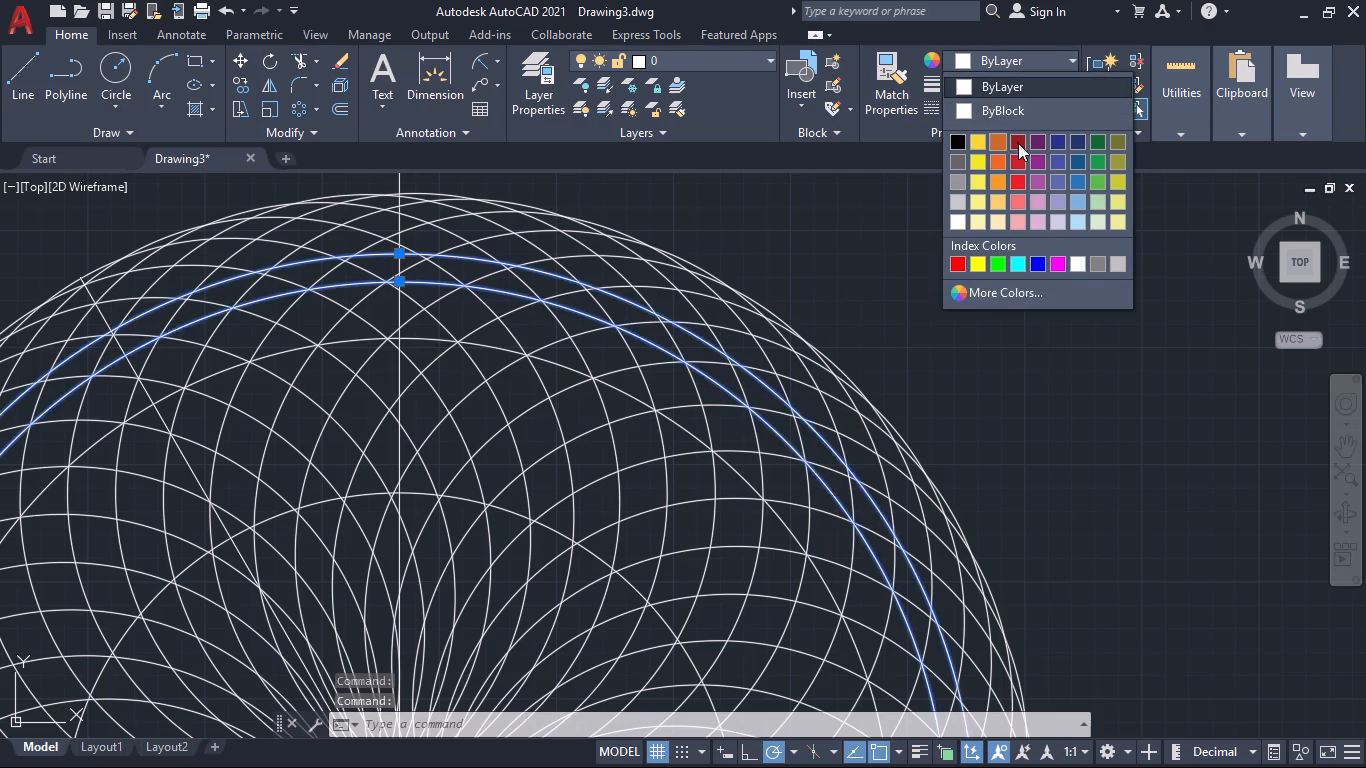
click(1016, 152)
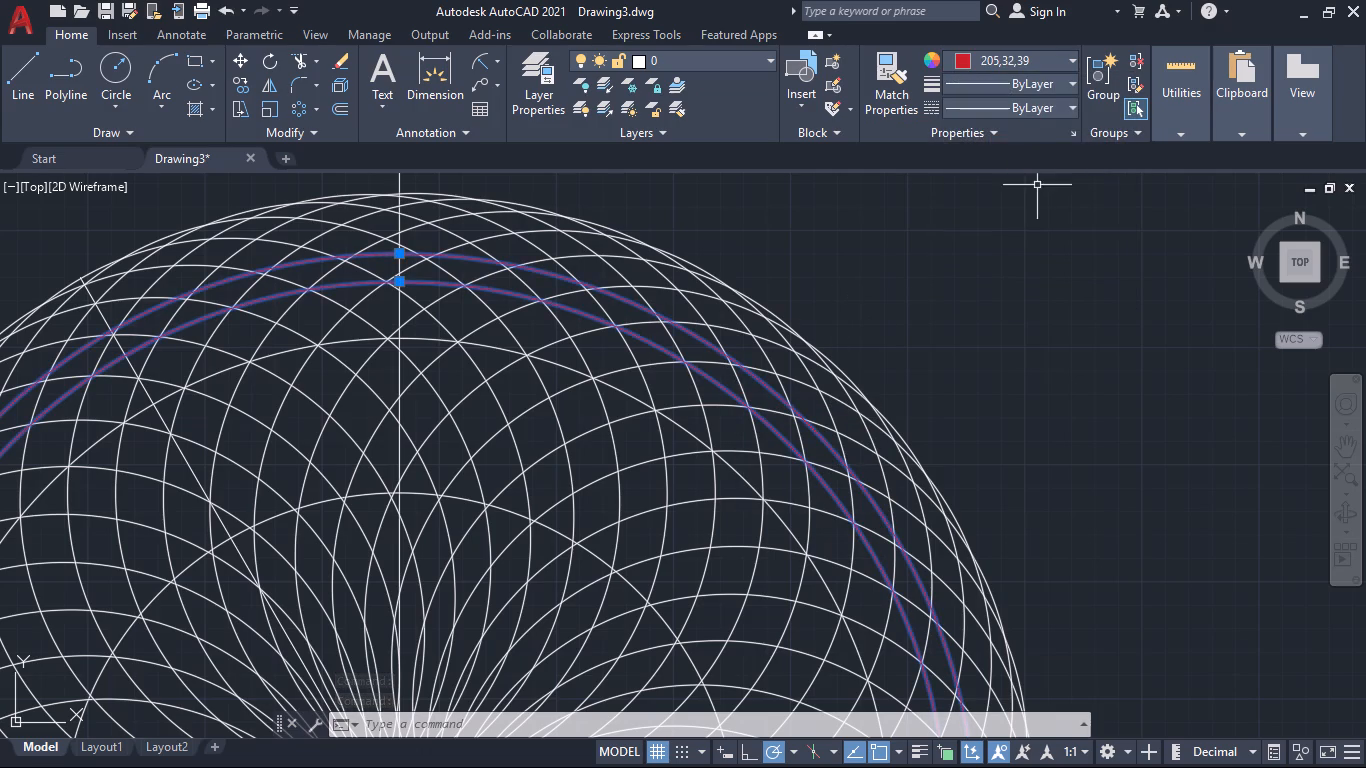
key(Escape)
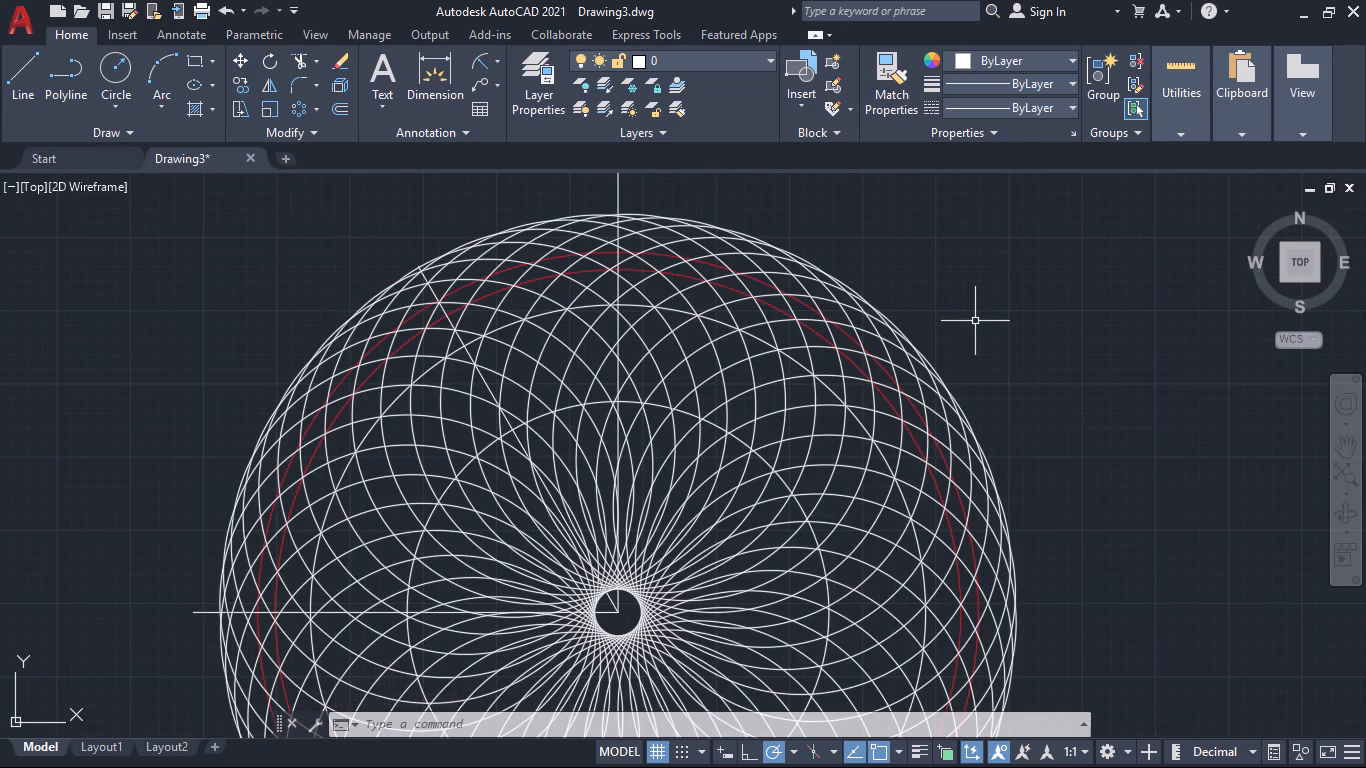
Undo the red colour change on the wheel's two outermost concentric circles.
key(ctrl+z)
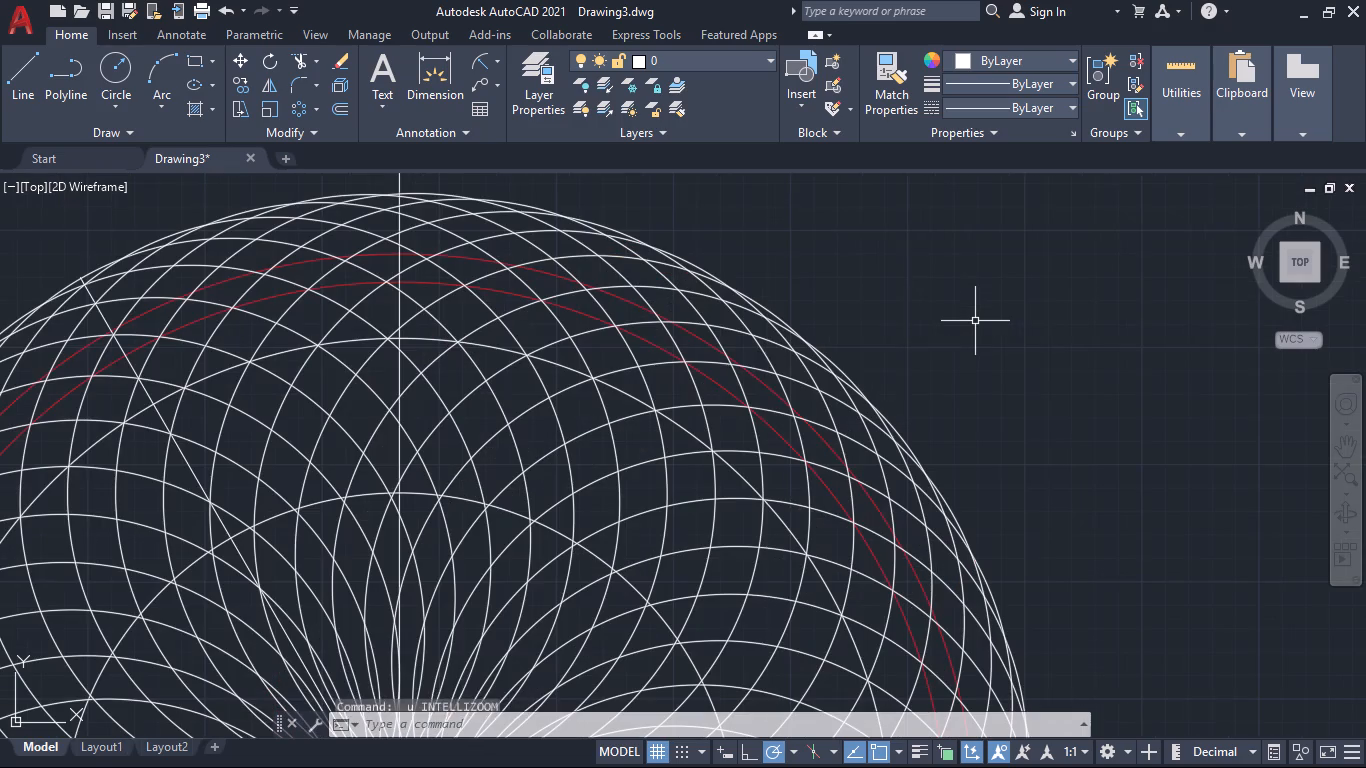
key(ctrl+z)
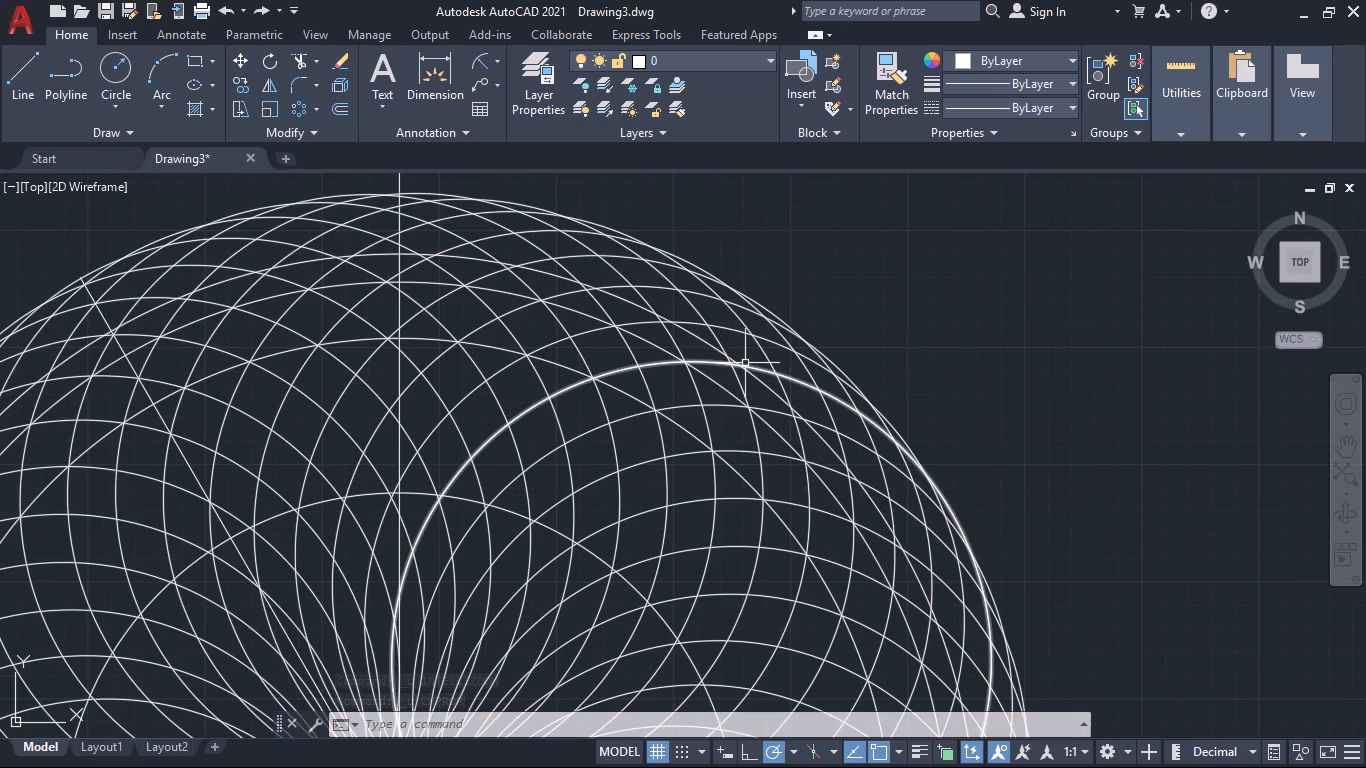
Colour the two outermost concentric circles of the new wheel magenta.
click(708, 344)
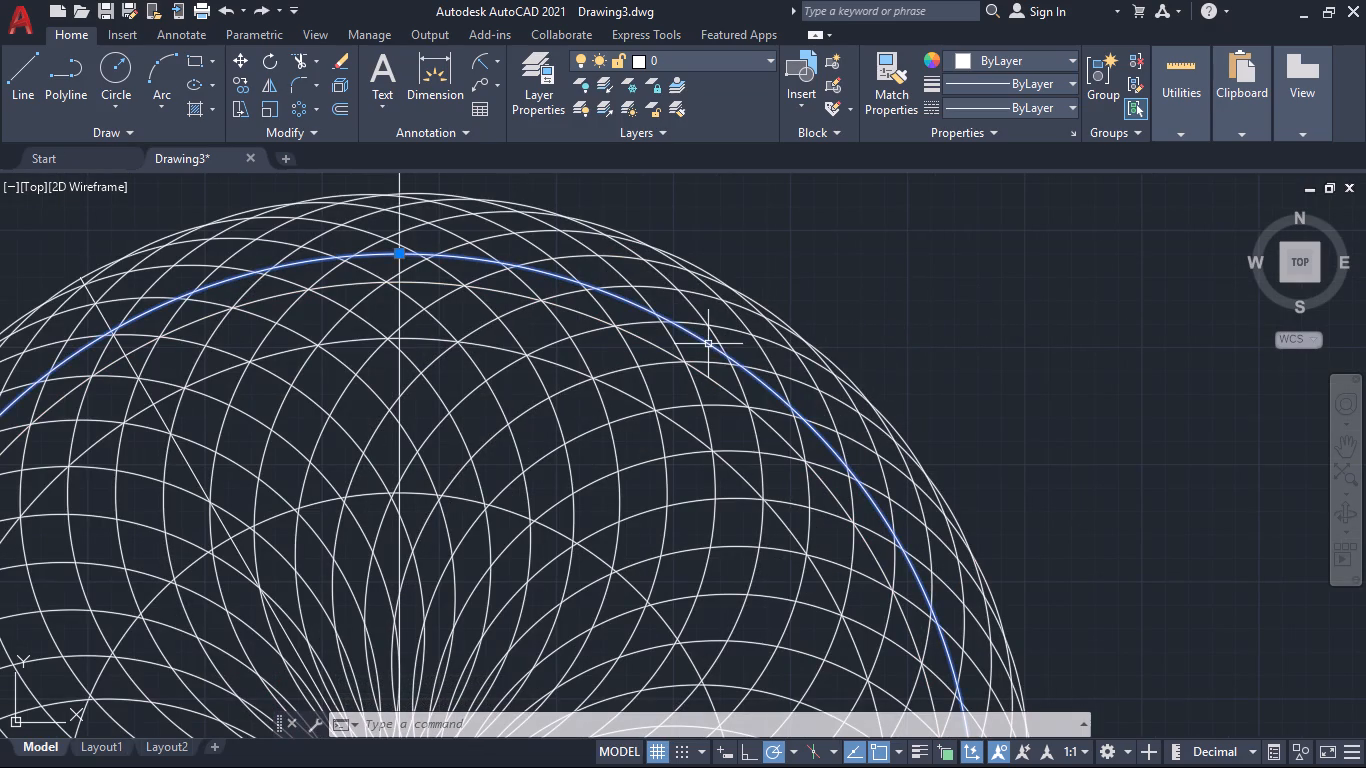
click(712, 380)
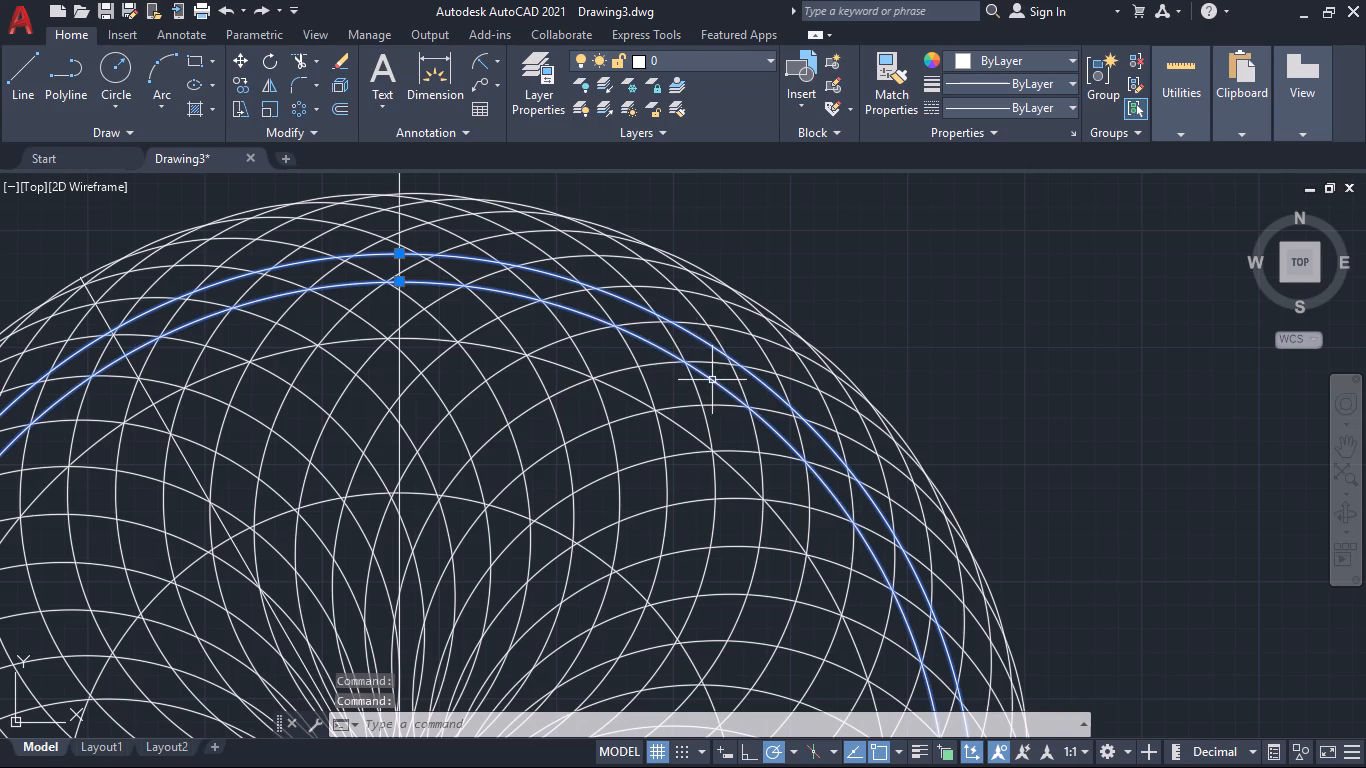
click(1058, 89)
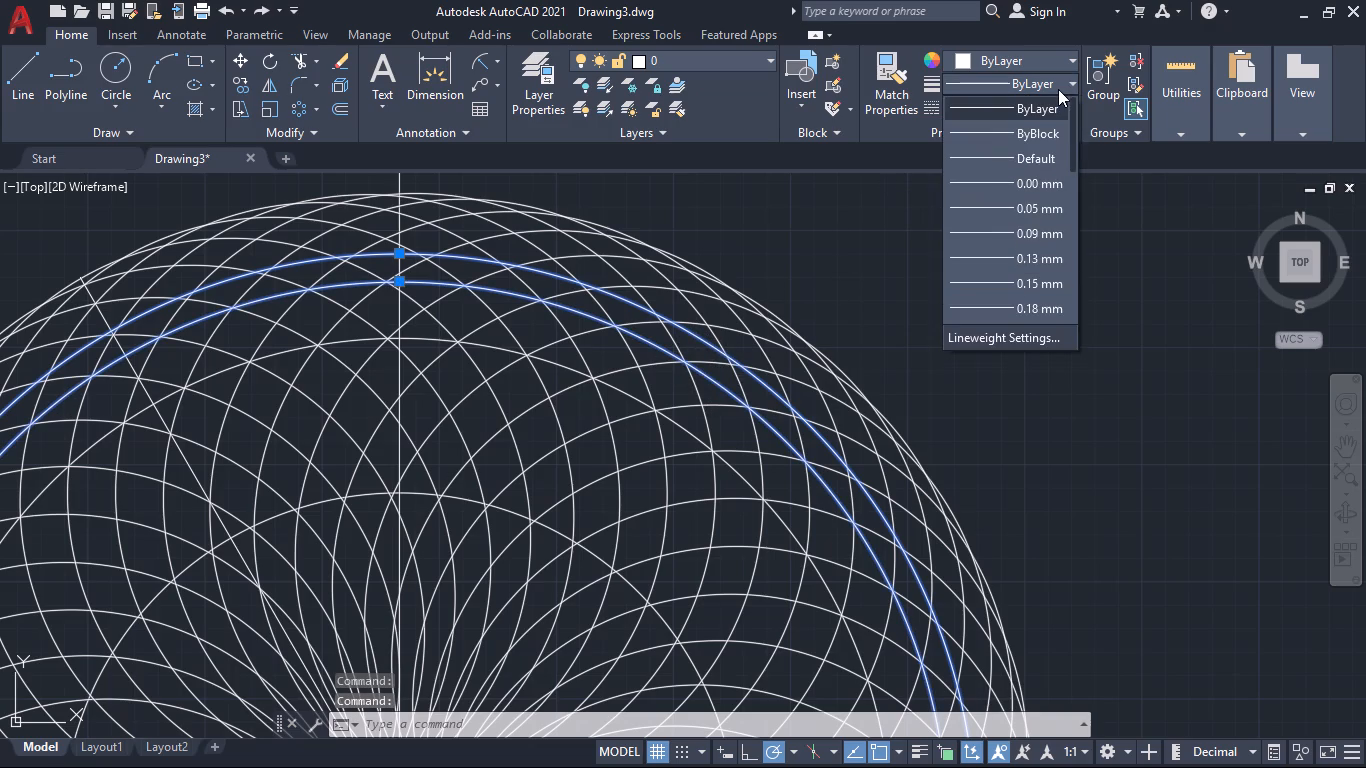
click(1061, 87)
click(1062, 52)
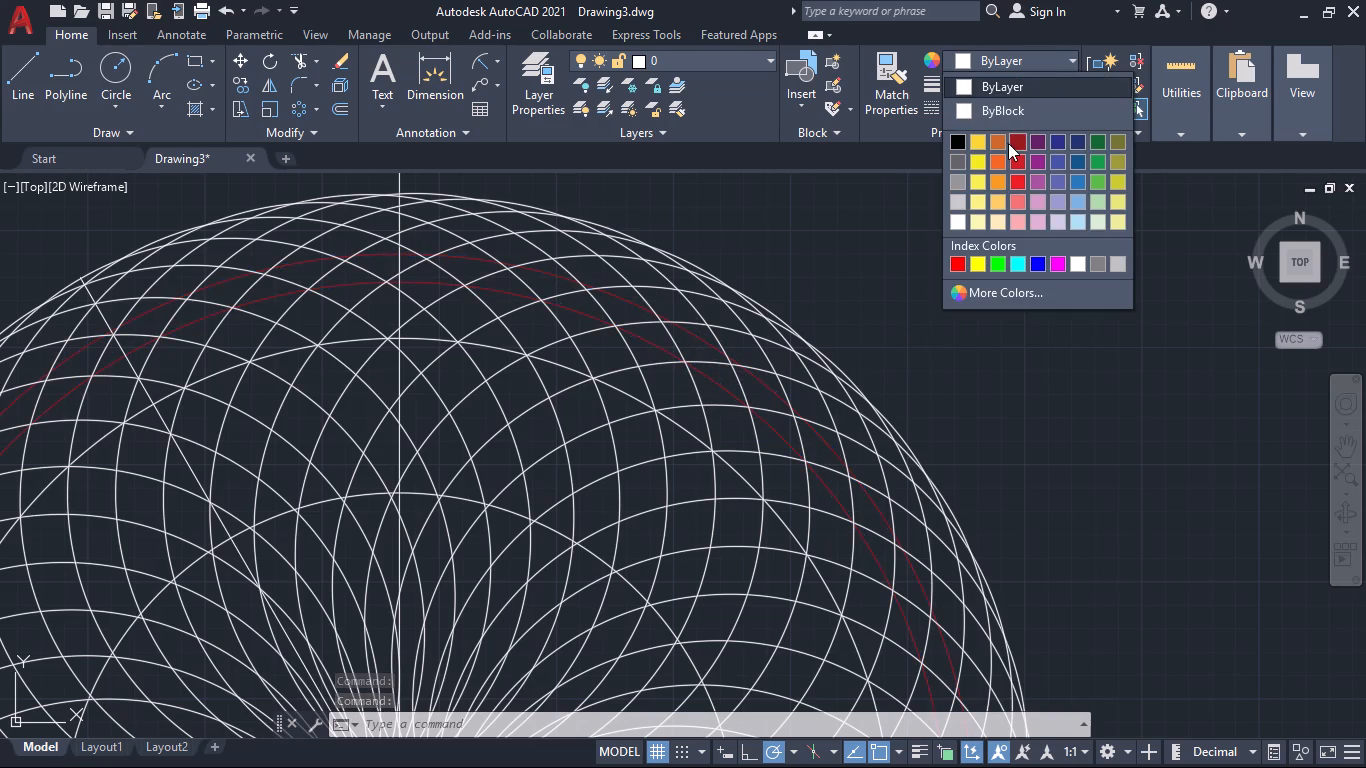
click(1057, 266)
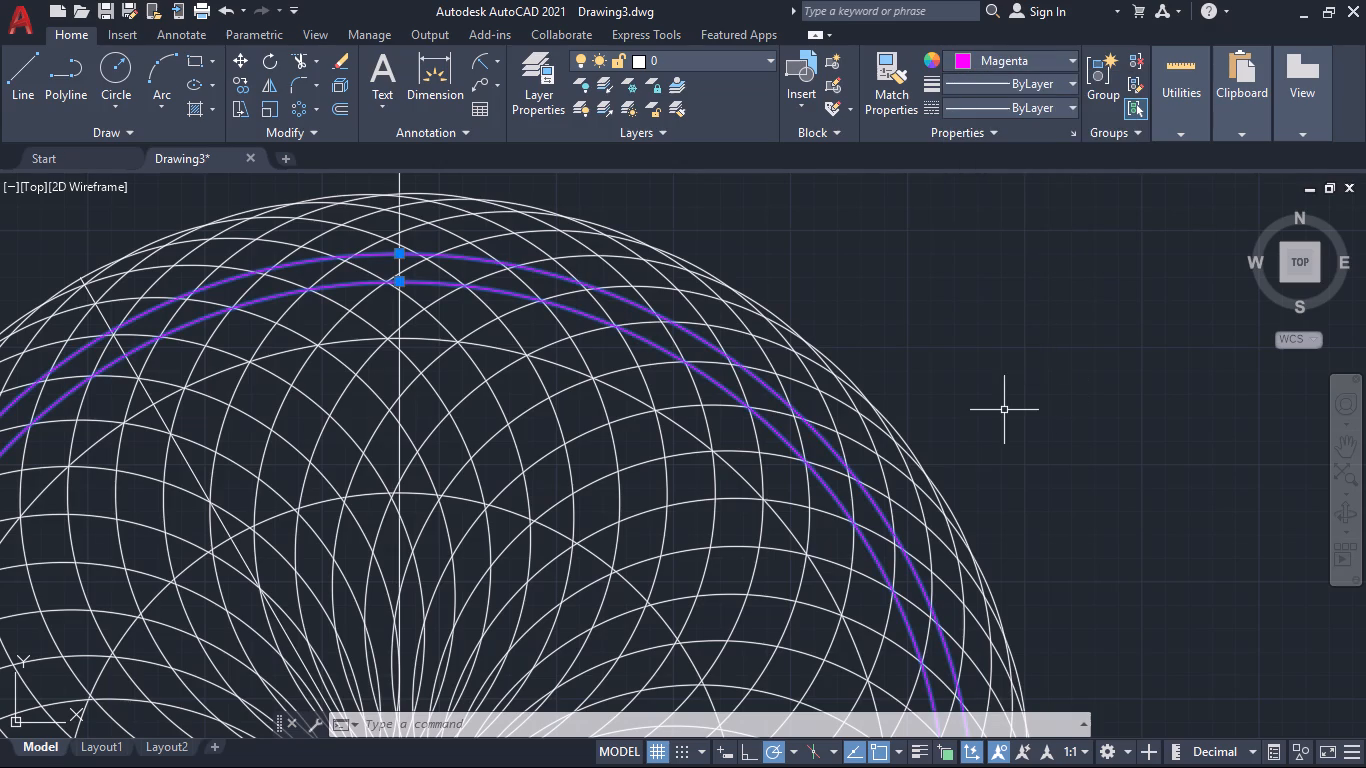
key(Escape)
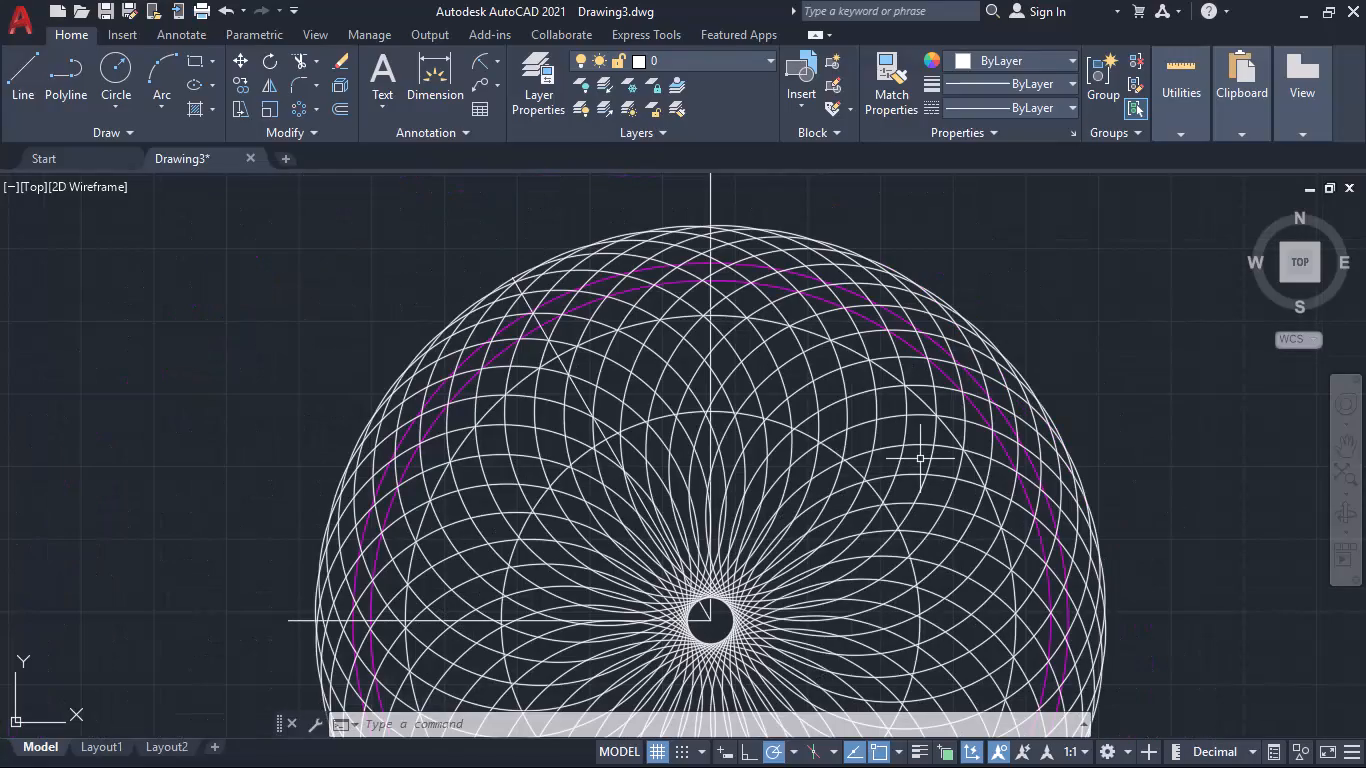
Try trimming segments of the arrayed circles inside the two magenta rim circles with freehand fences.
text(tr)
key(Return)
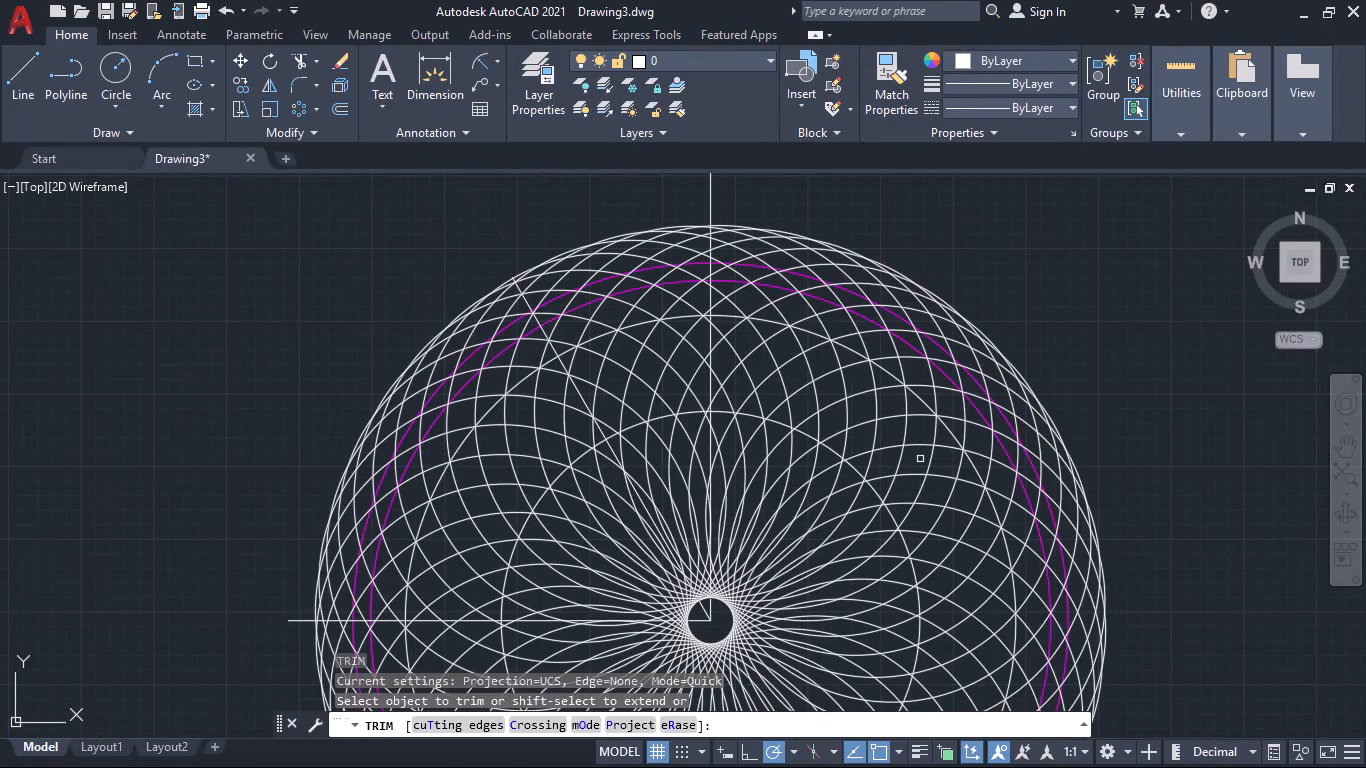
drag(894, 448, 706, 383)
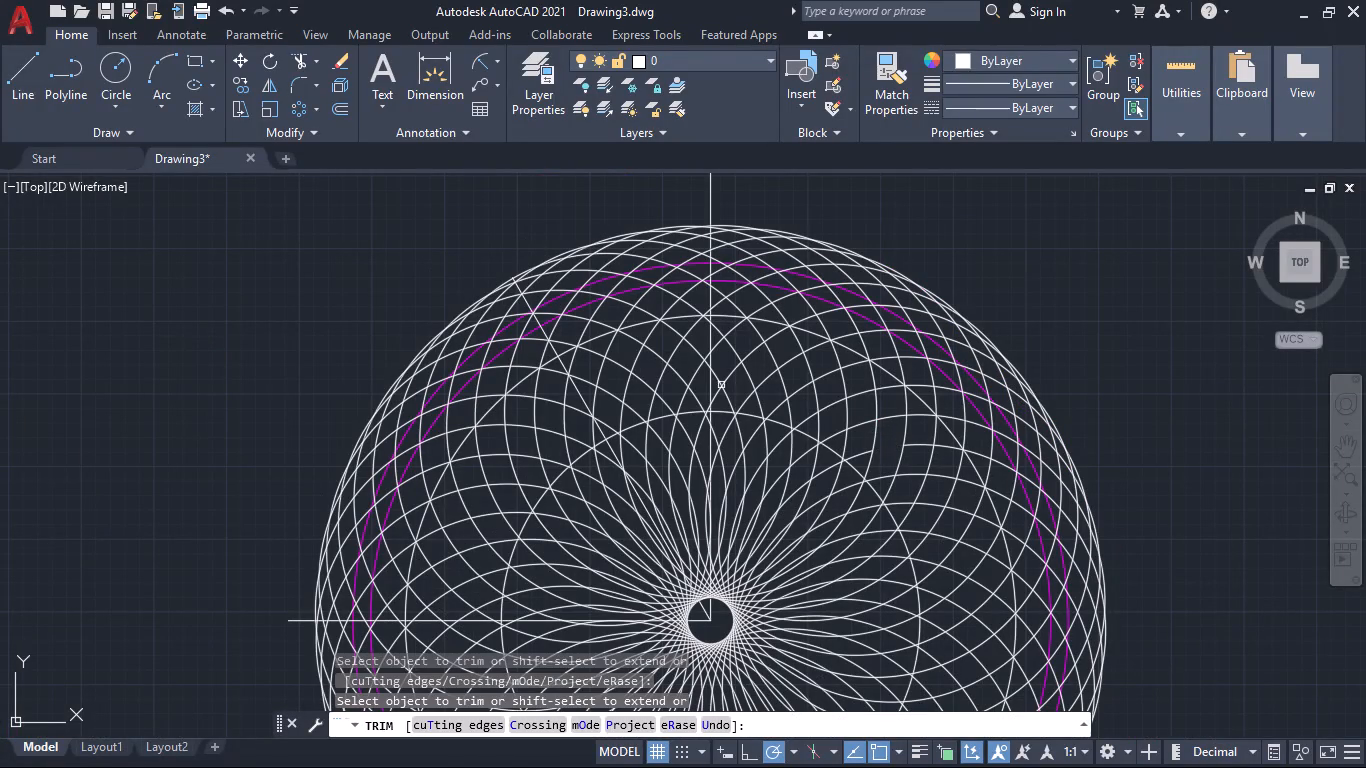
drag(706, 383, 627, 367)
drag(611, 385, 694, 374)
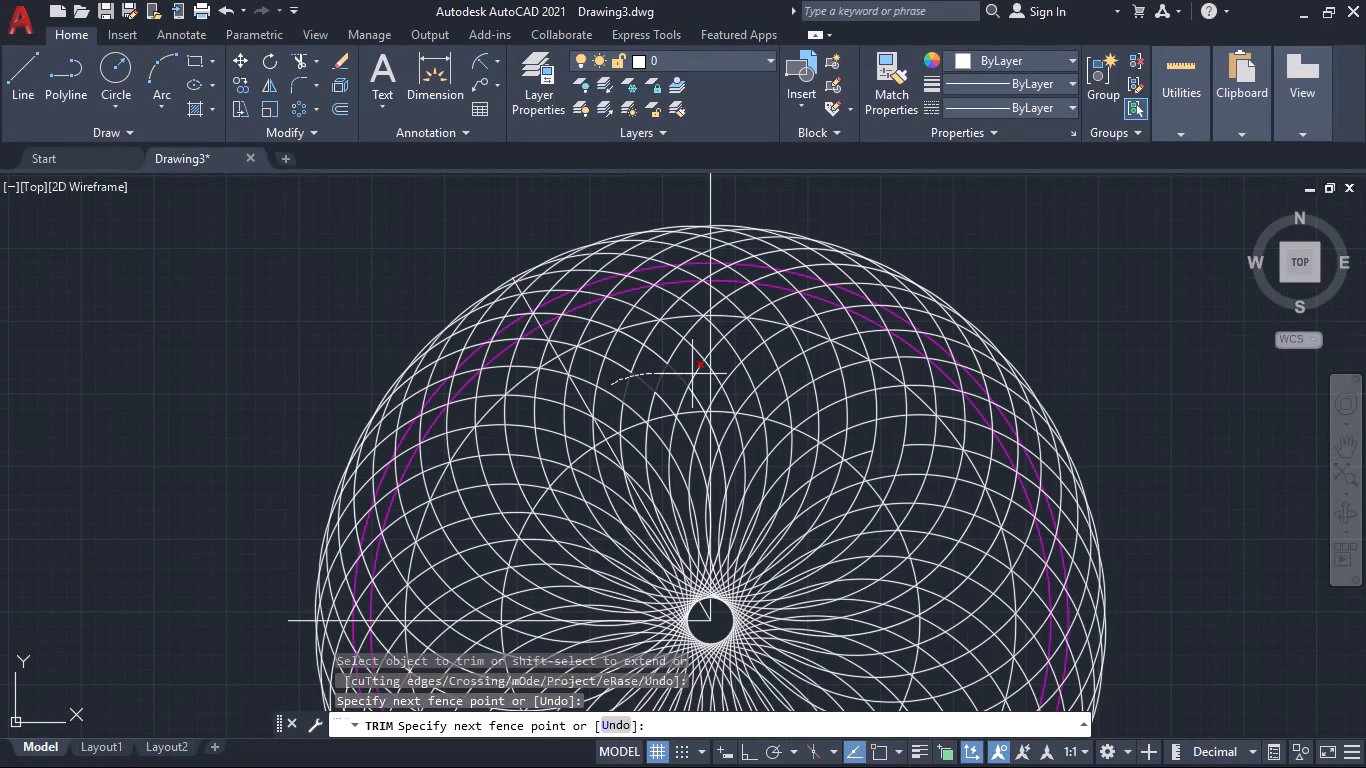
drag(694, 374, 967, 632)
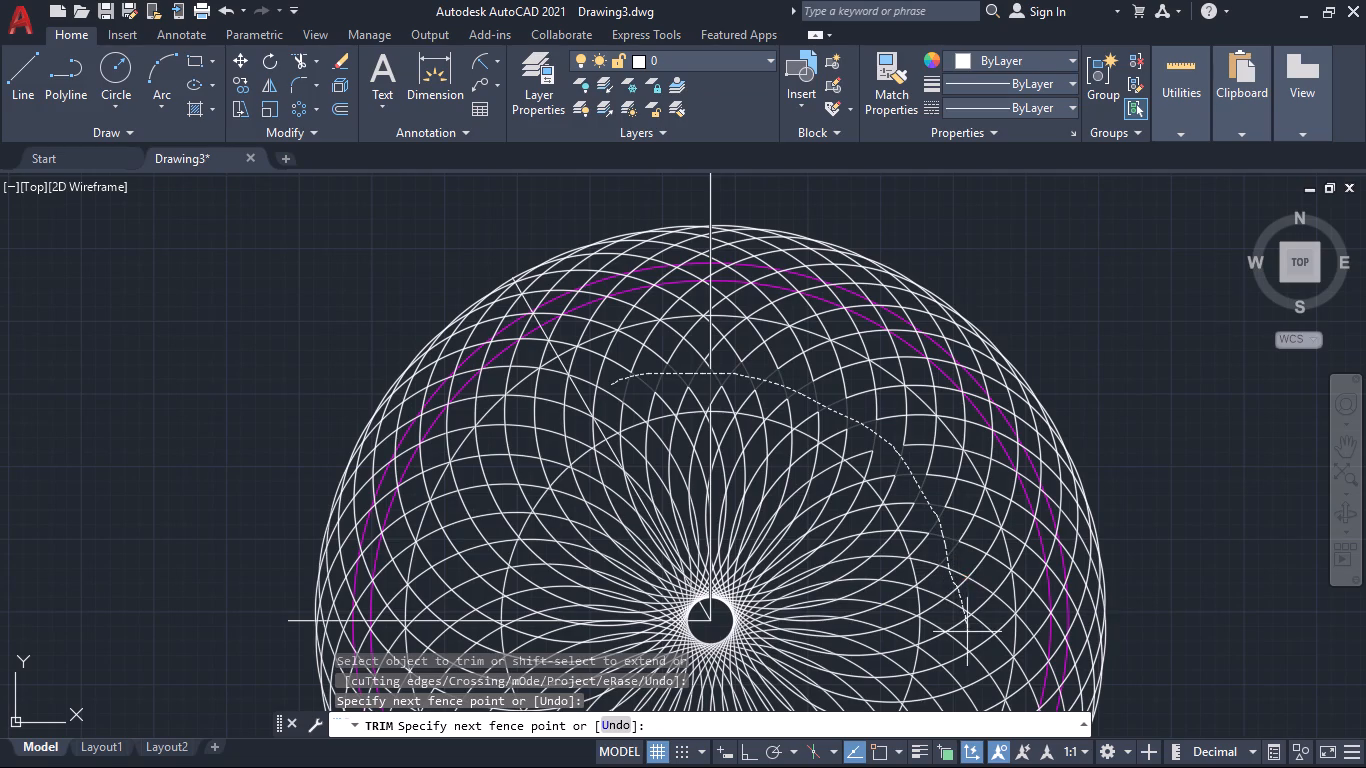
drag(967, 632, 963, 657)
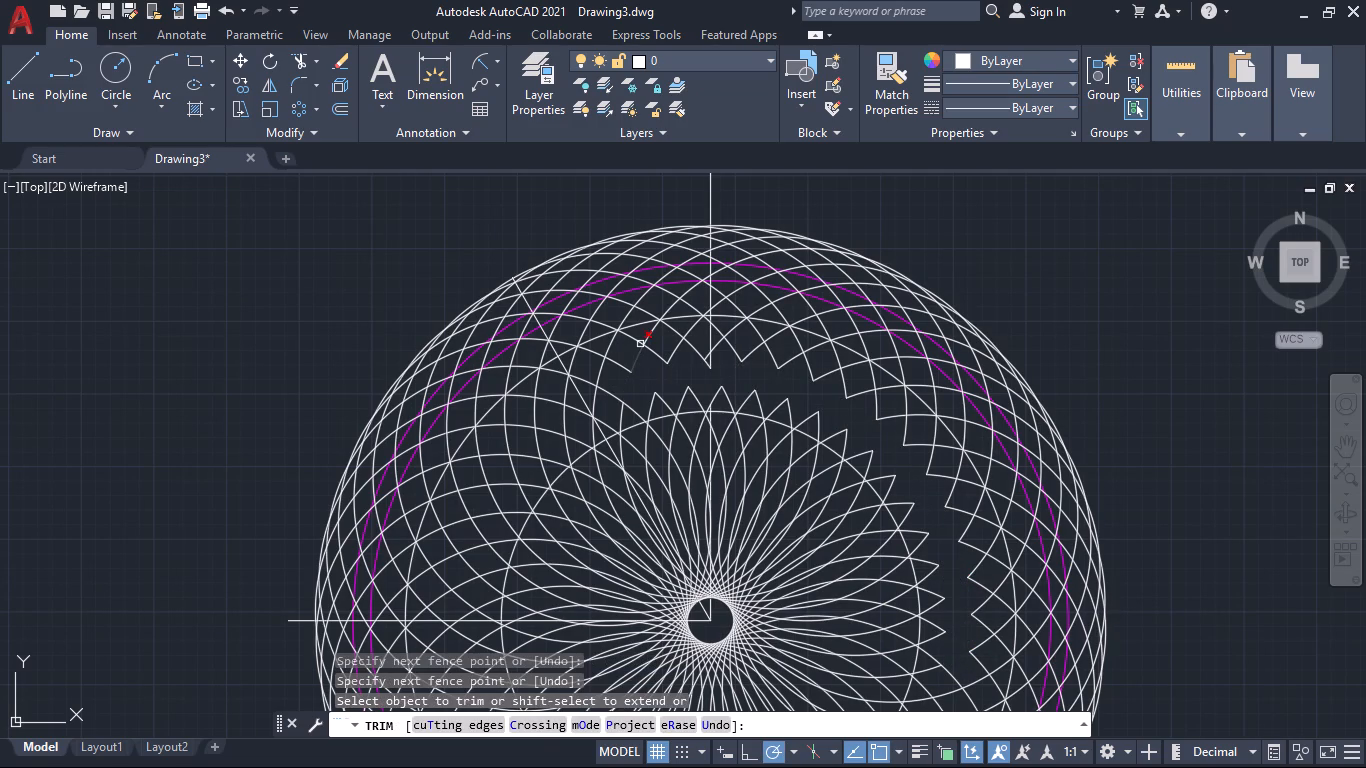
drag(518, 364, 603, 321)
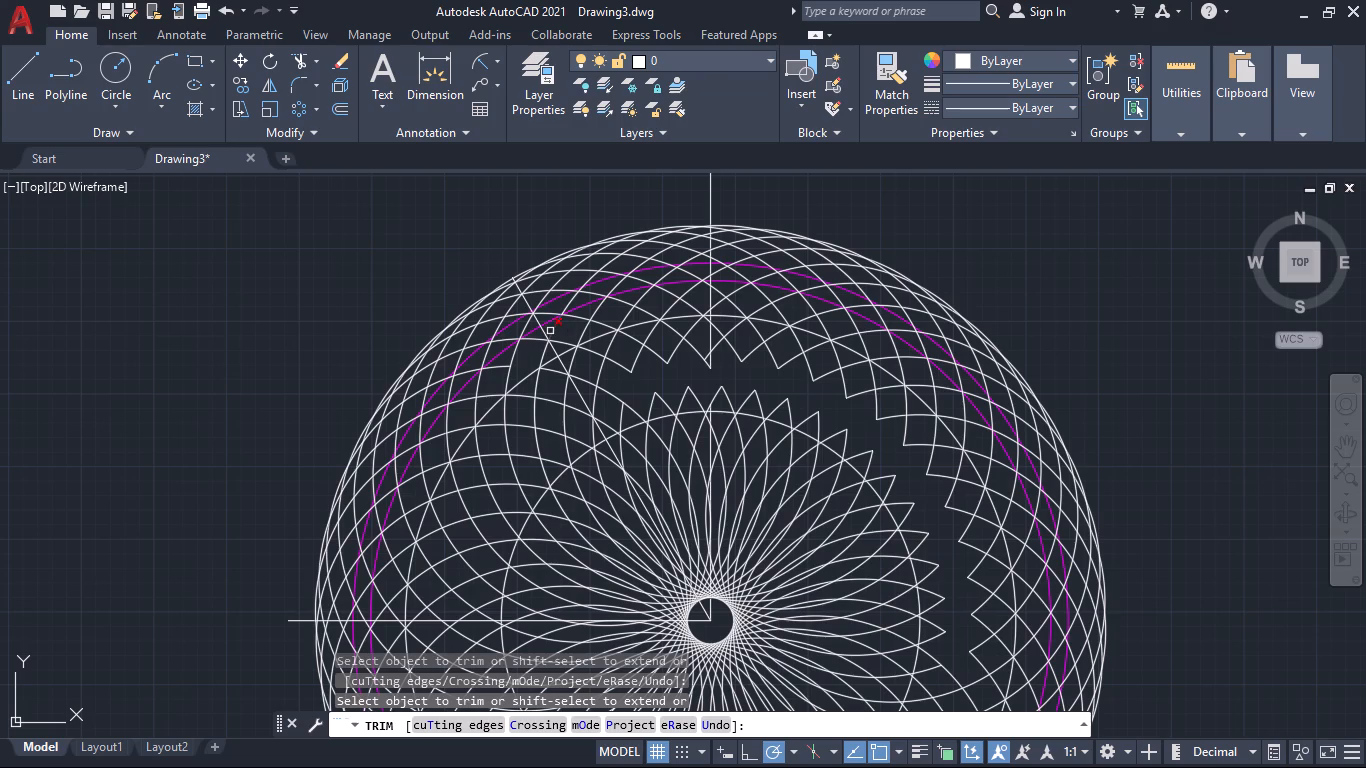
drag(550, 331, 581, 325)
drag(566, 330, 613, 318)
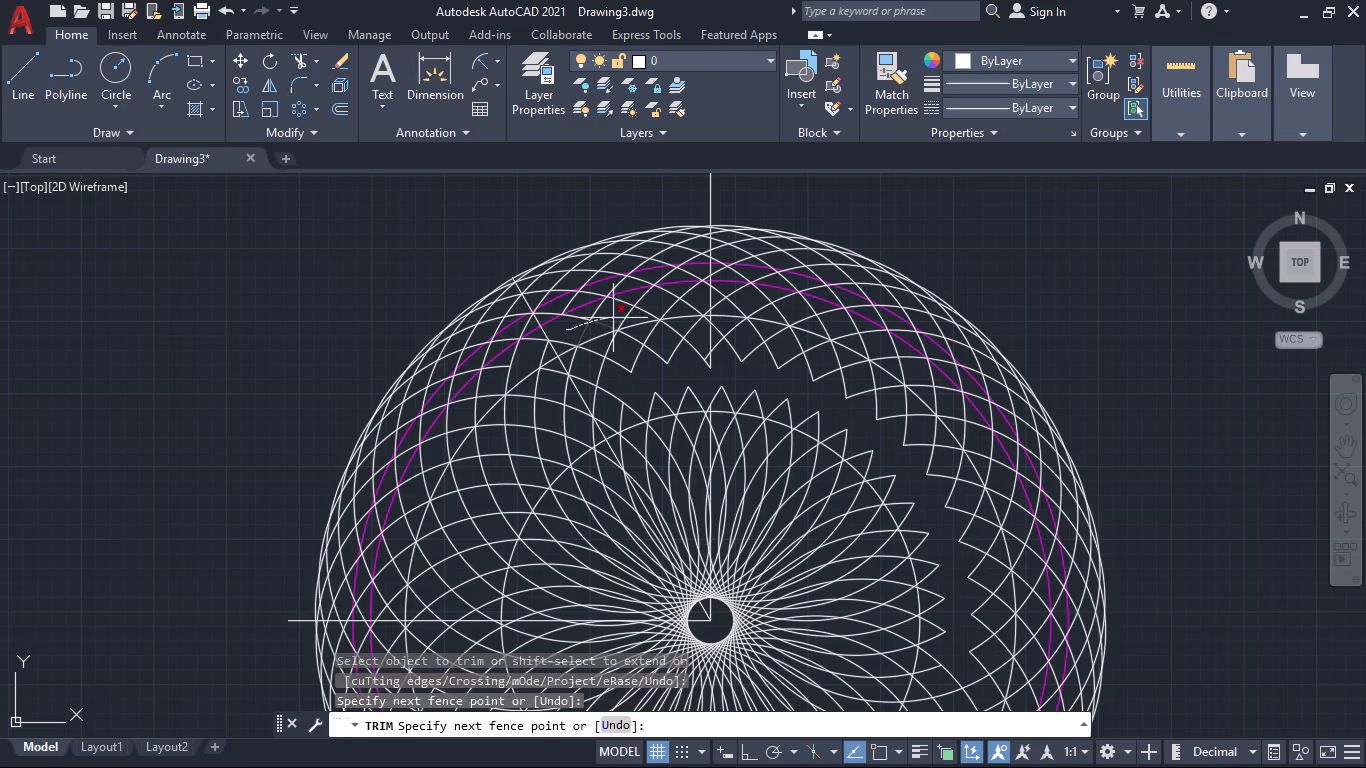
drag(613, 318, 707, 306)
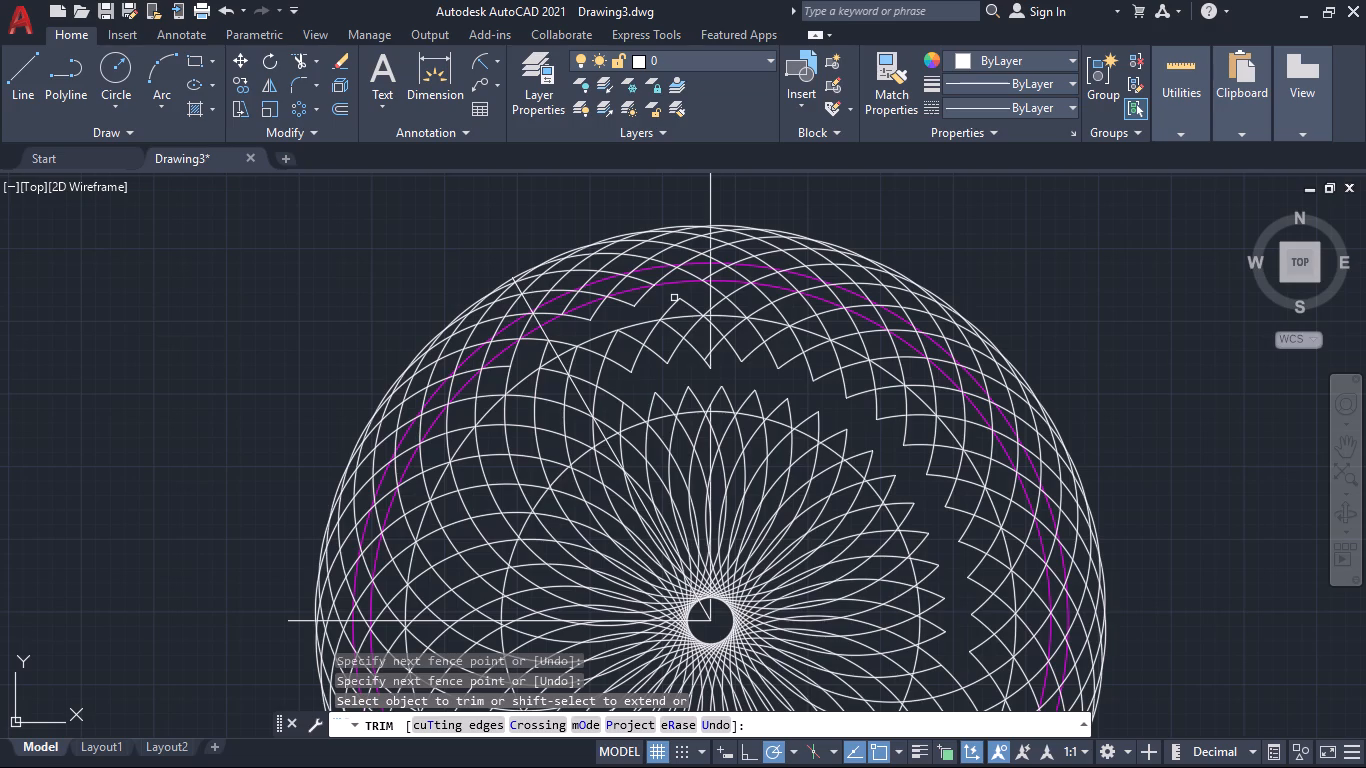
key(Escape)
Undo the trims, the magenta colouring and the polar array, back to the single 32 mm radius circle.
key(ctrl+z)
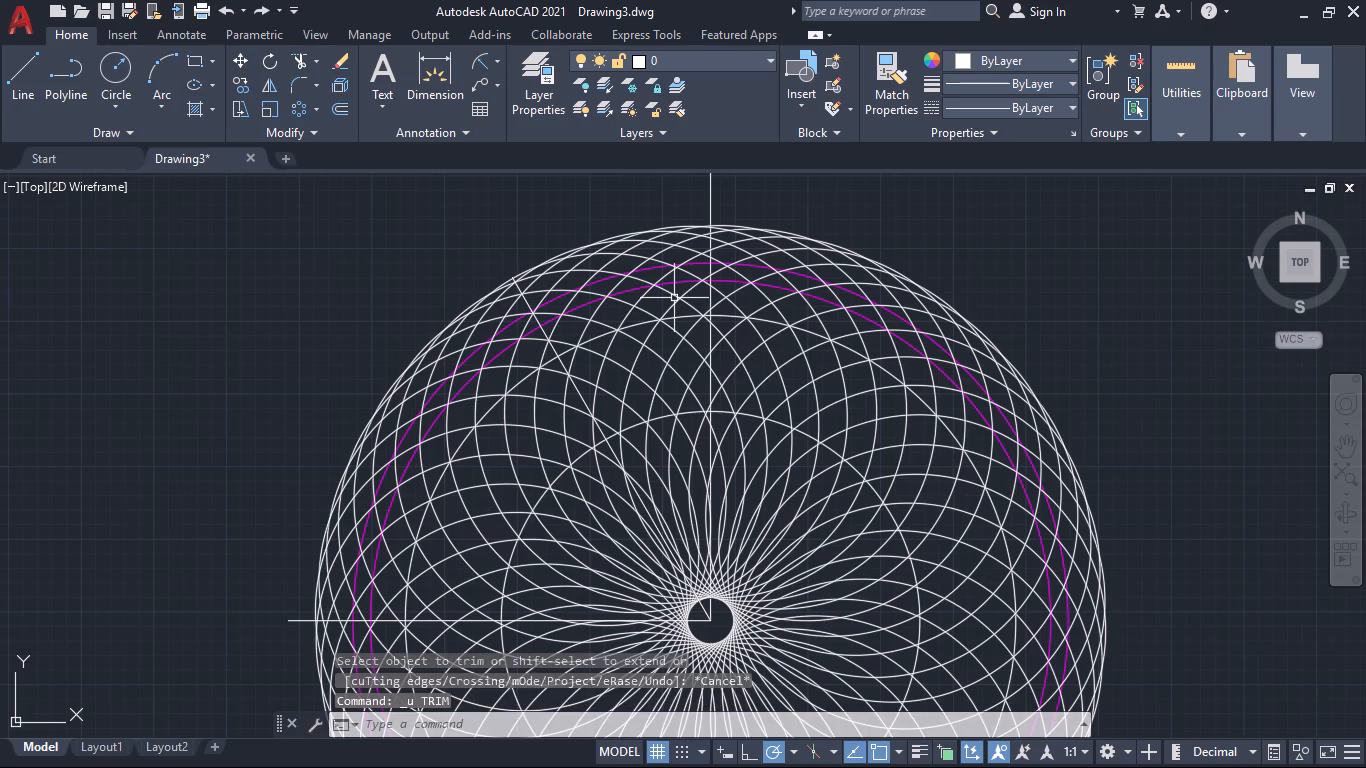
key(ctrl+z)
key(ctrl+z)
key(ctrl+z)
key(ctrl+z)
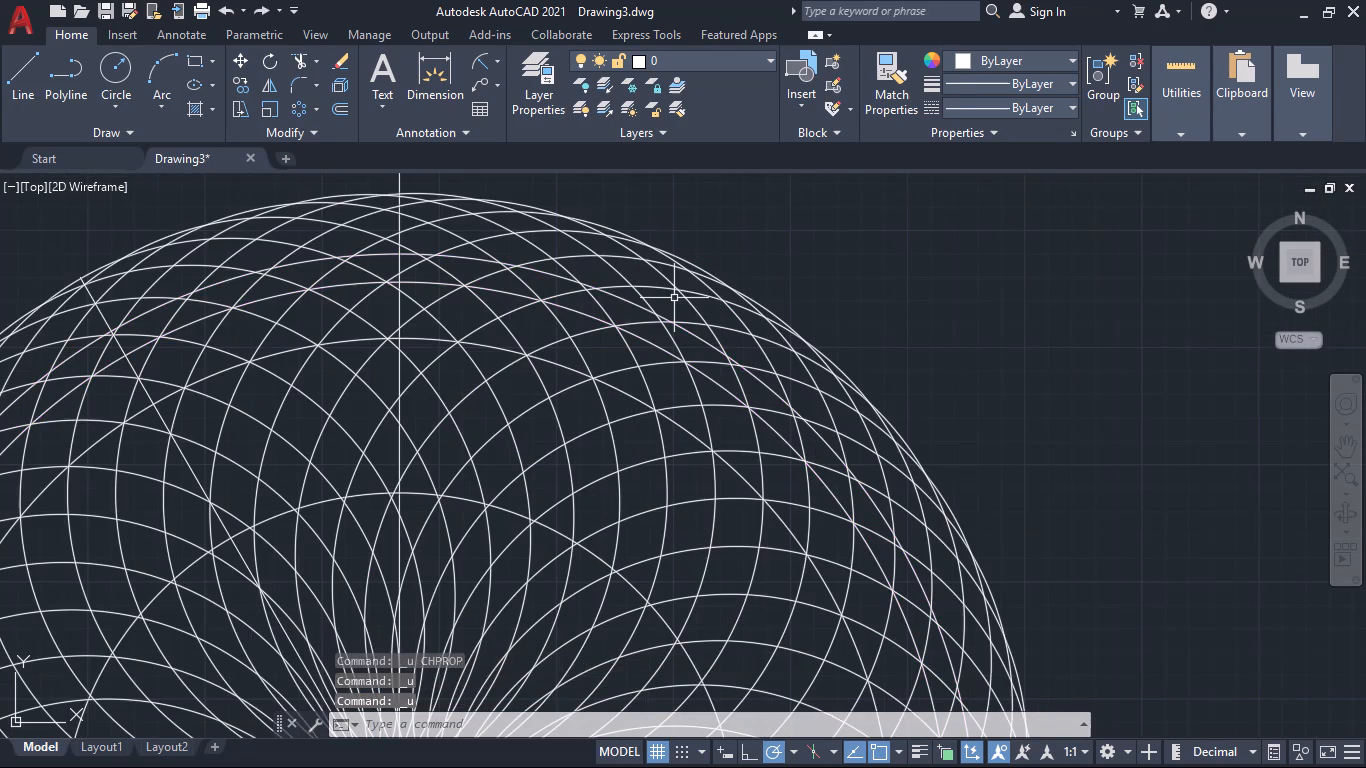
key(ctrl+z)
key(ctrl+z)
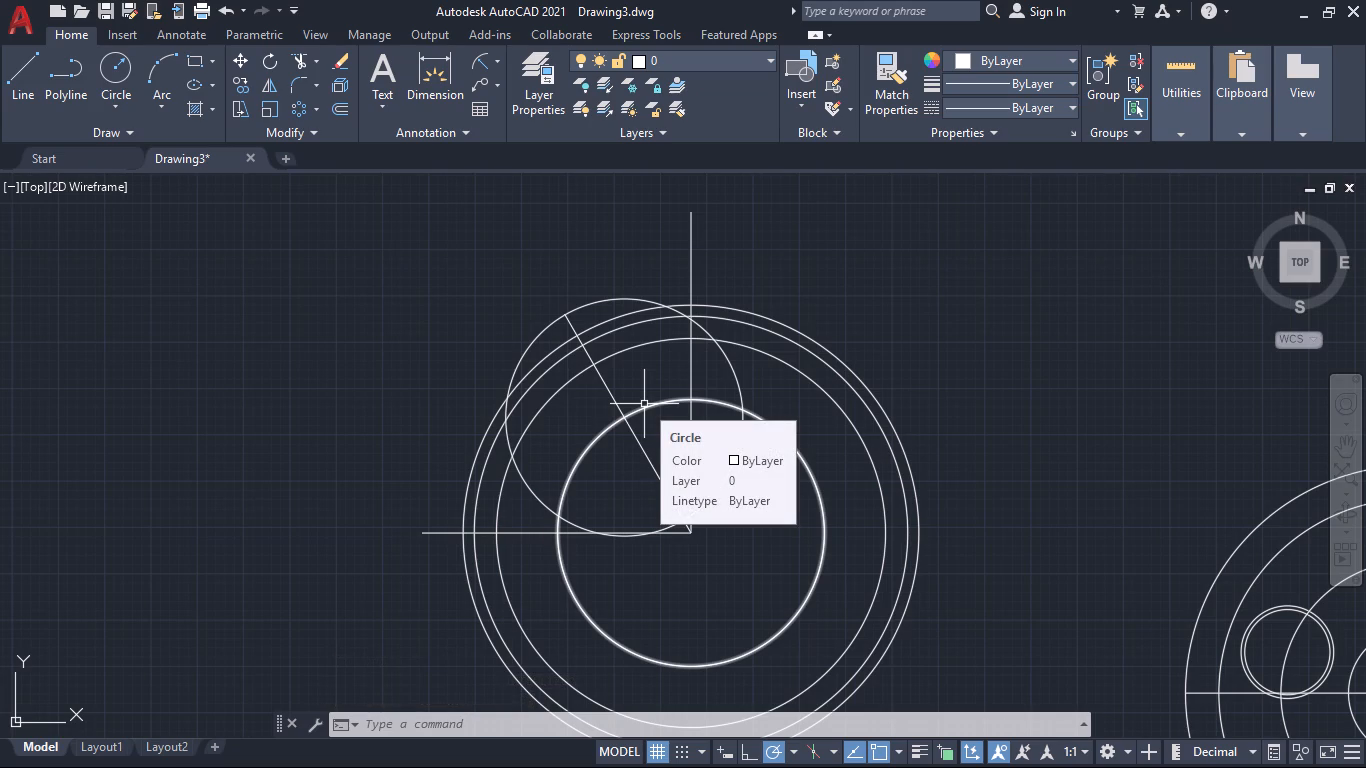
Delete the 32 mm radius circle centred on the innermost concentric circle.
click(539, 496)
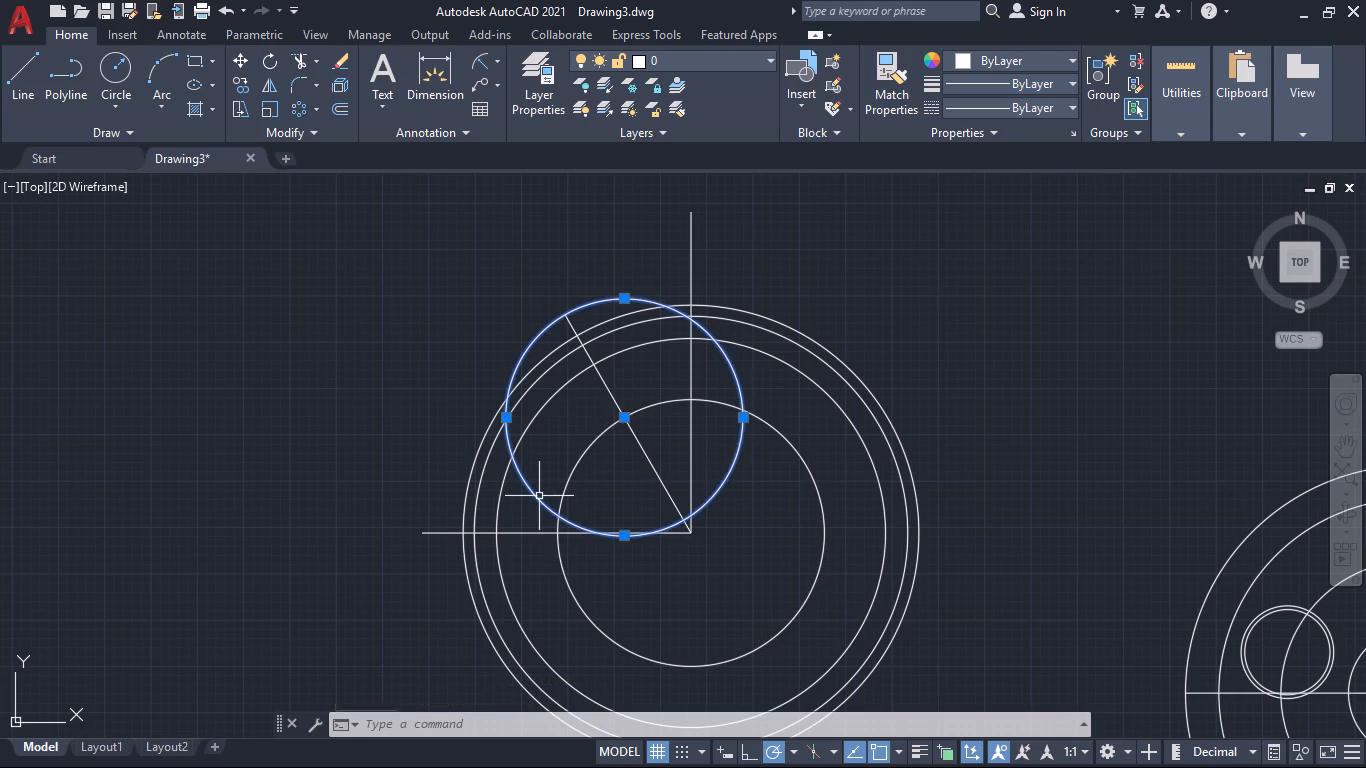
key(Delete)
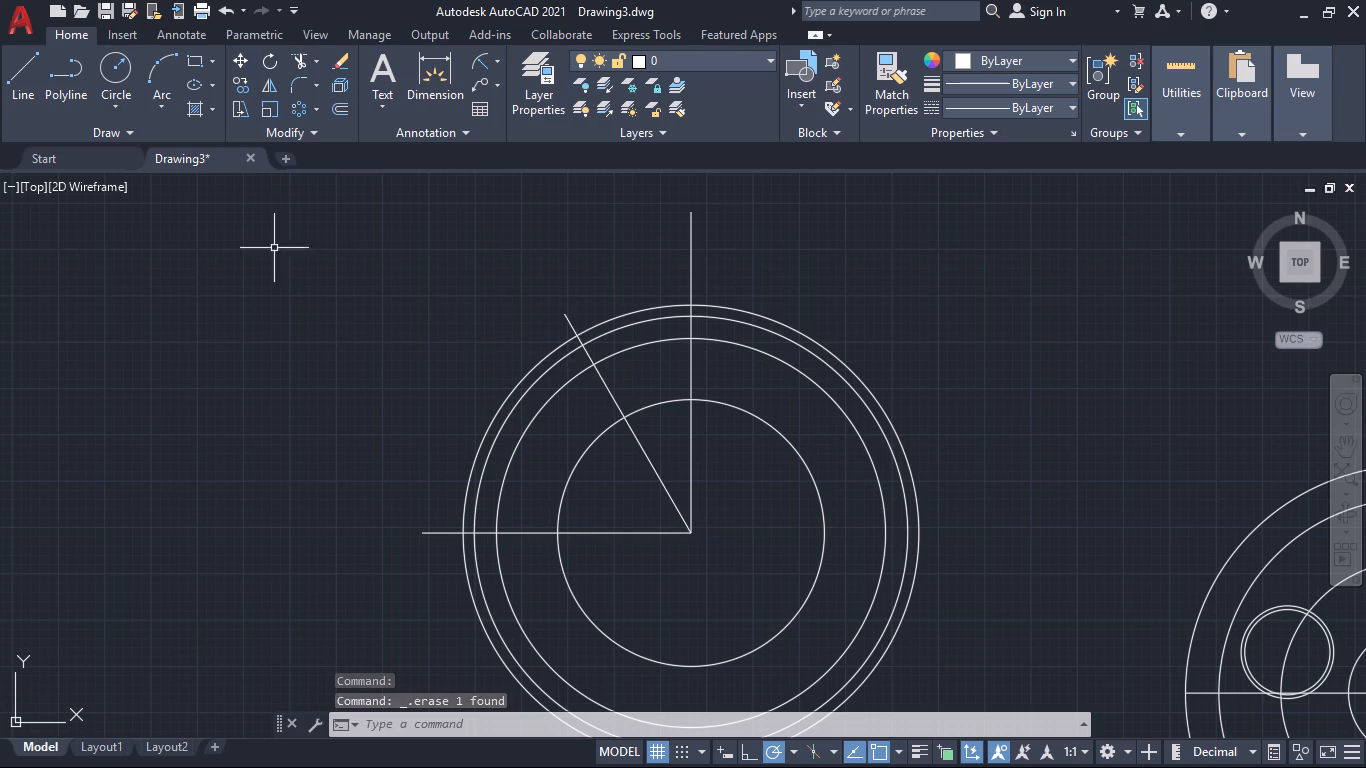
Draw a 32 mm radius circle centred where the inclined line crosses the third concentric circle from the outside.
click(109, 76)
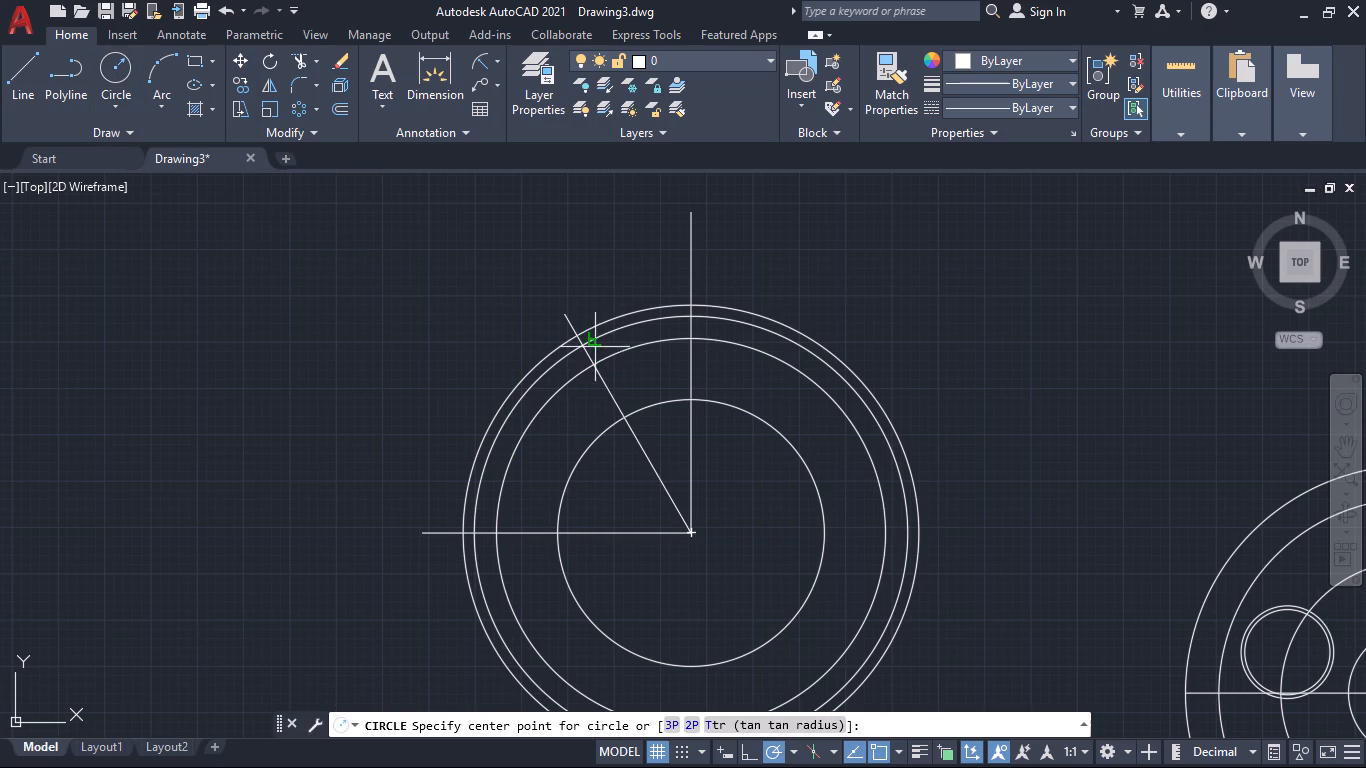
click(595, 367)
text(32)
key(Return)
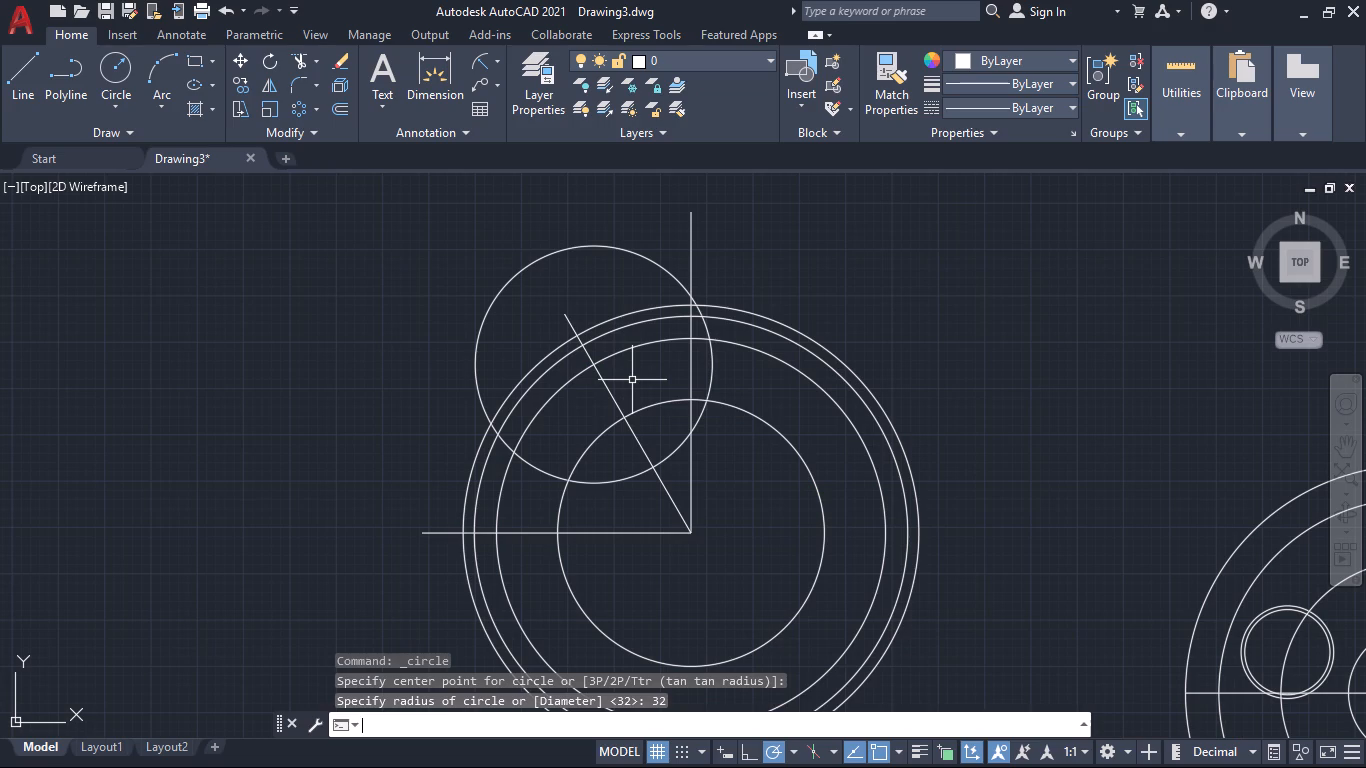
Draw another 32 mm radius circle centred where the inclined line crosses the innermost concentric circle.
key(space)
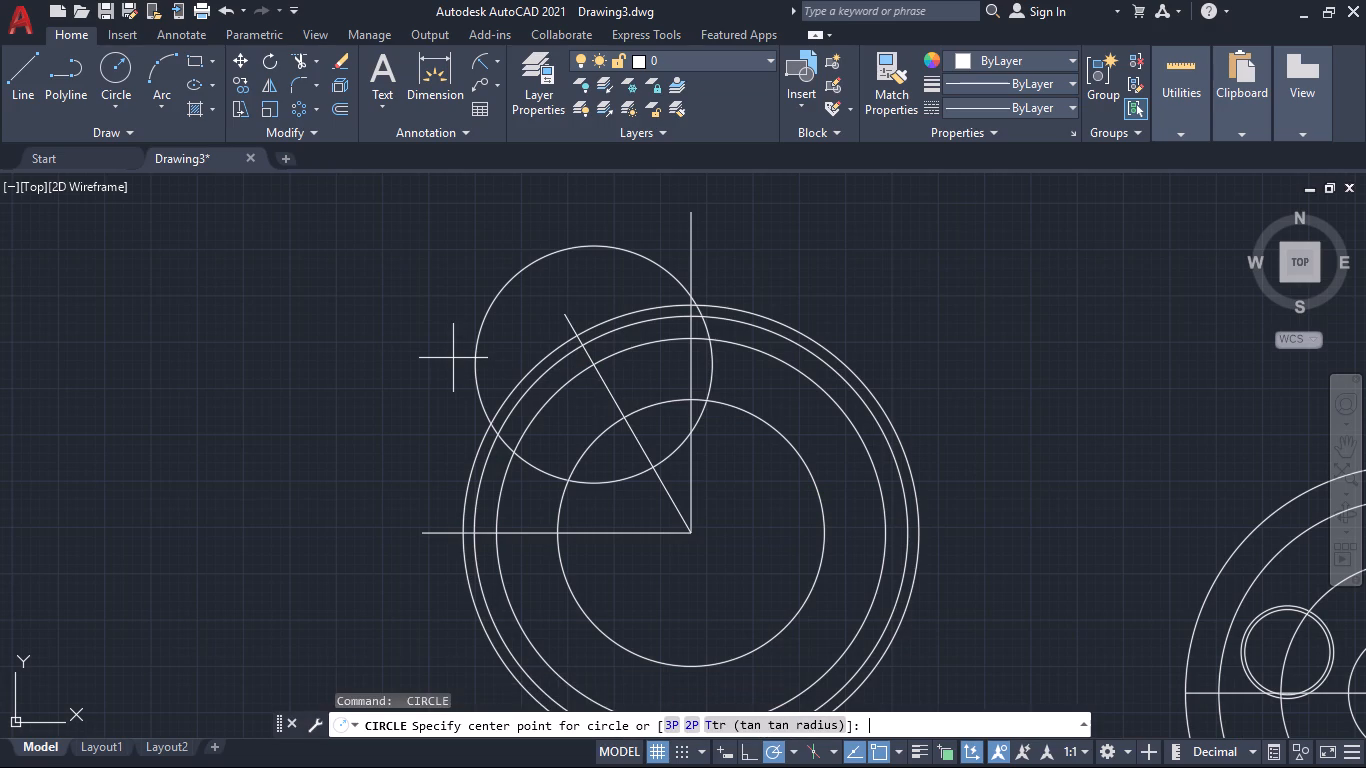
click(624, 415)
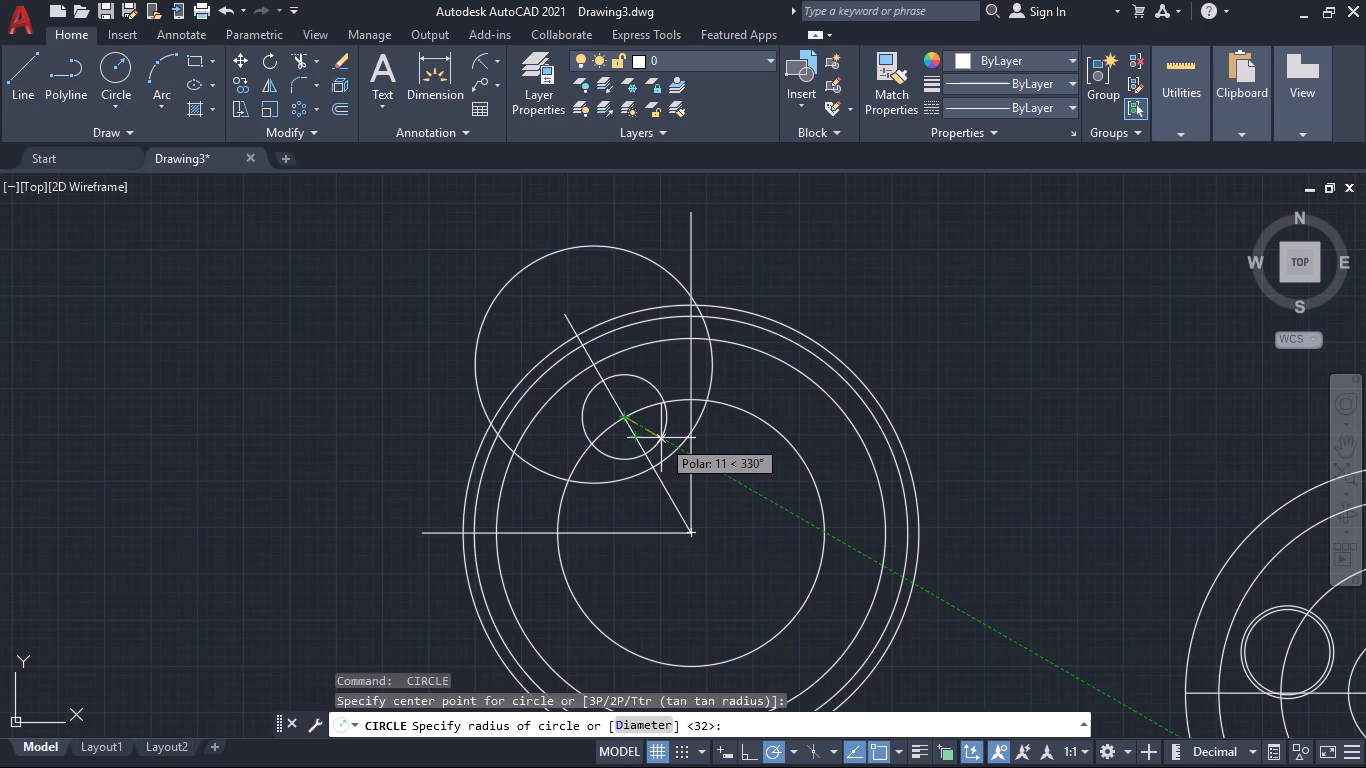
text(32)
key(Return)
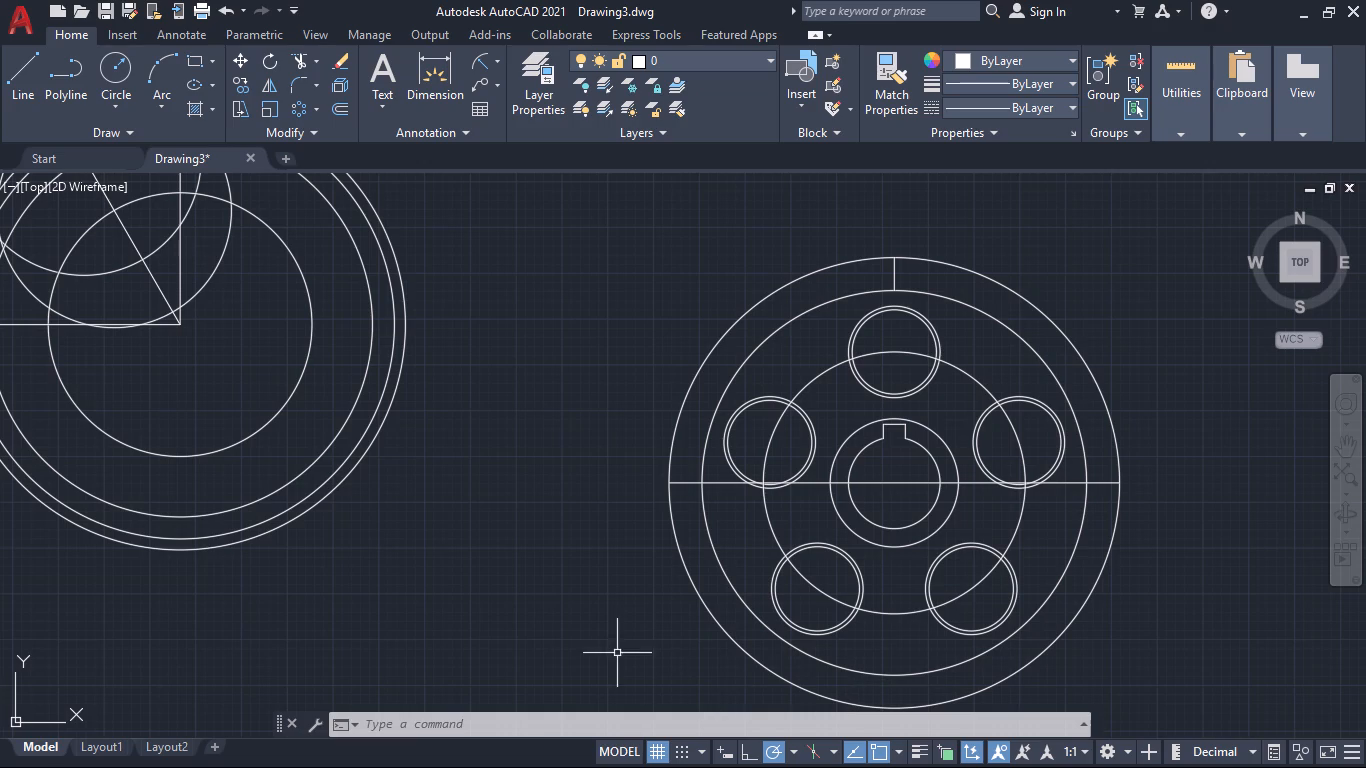
Delete the whole unfinished wheel, including its construction lines, concentric circles and both 32 mm radius circles.
click(481, 543)
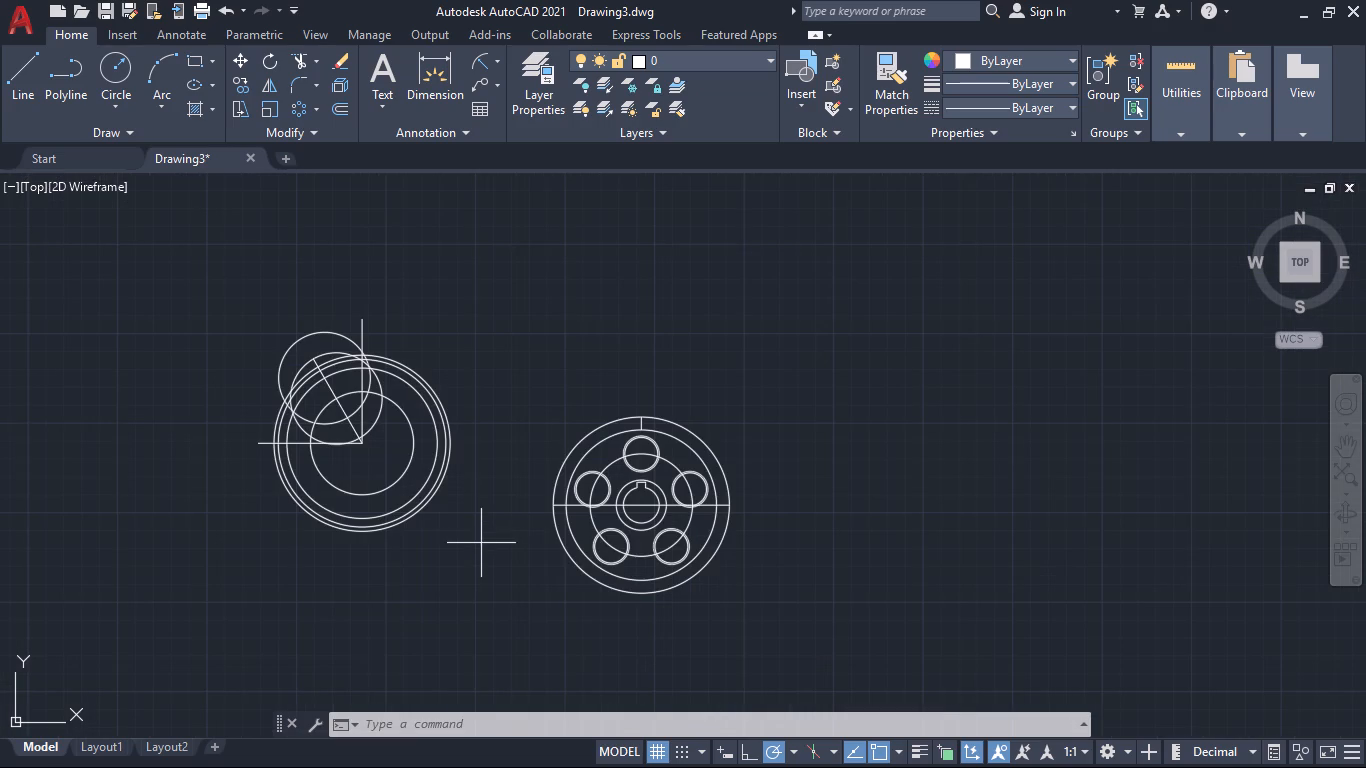
click(254, 337)
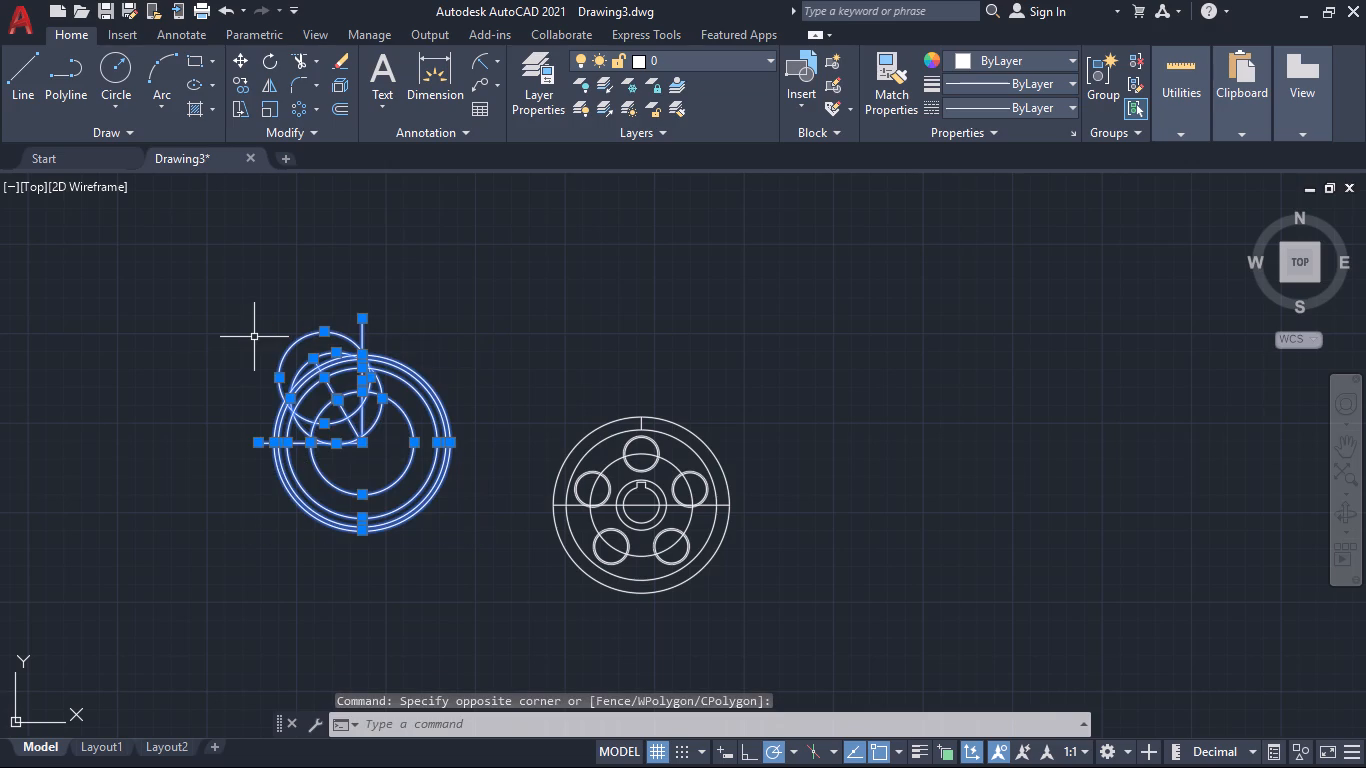
key(Delete)
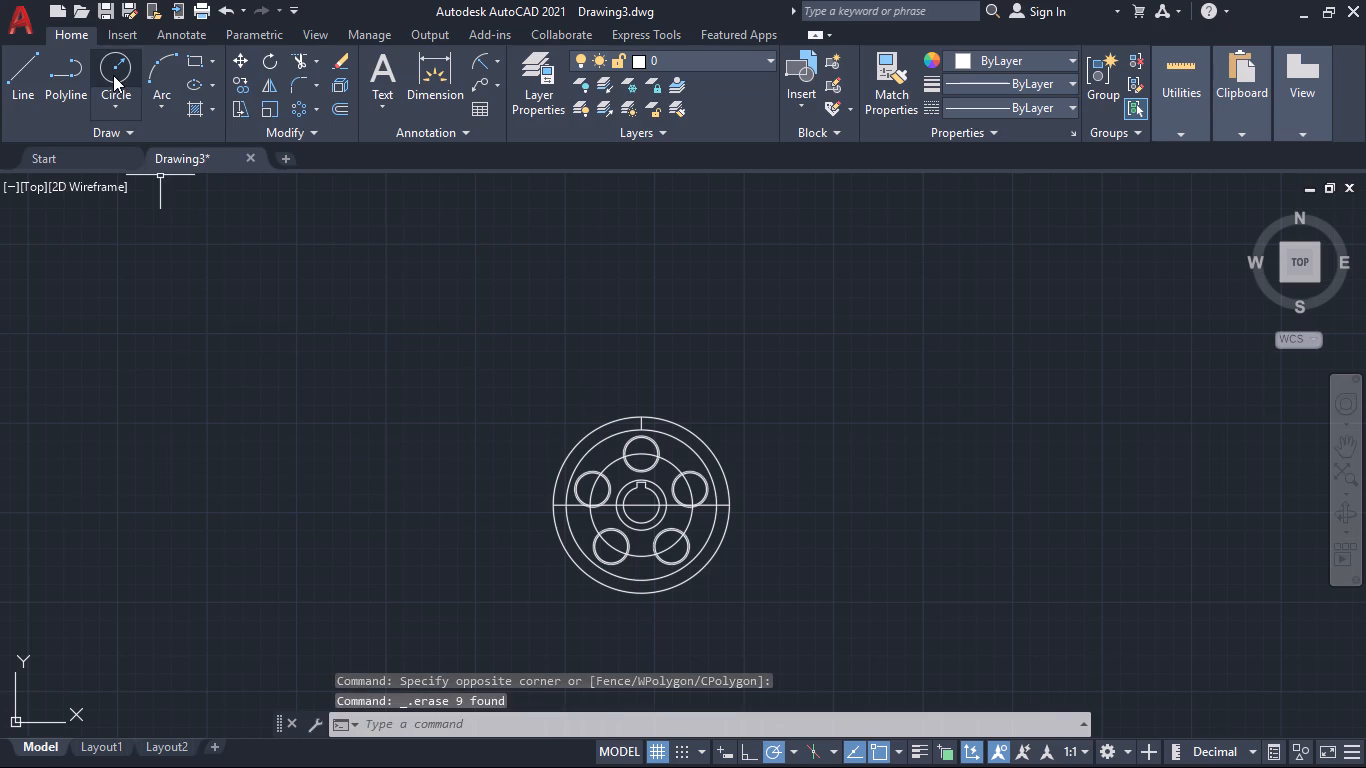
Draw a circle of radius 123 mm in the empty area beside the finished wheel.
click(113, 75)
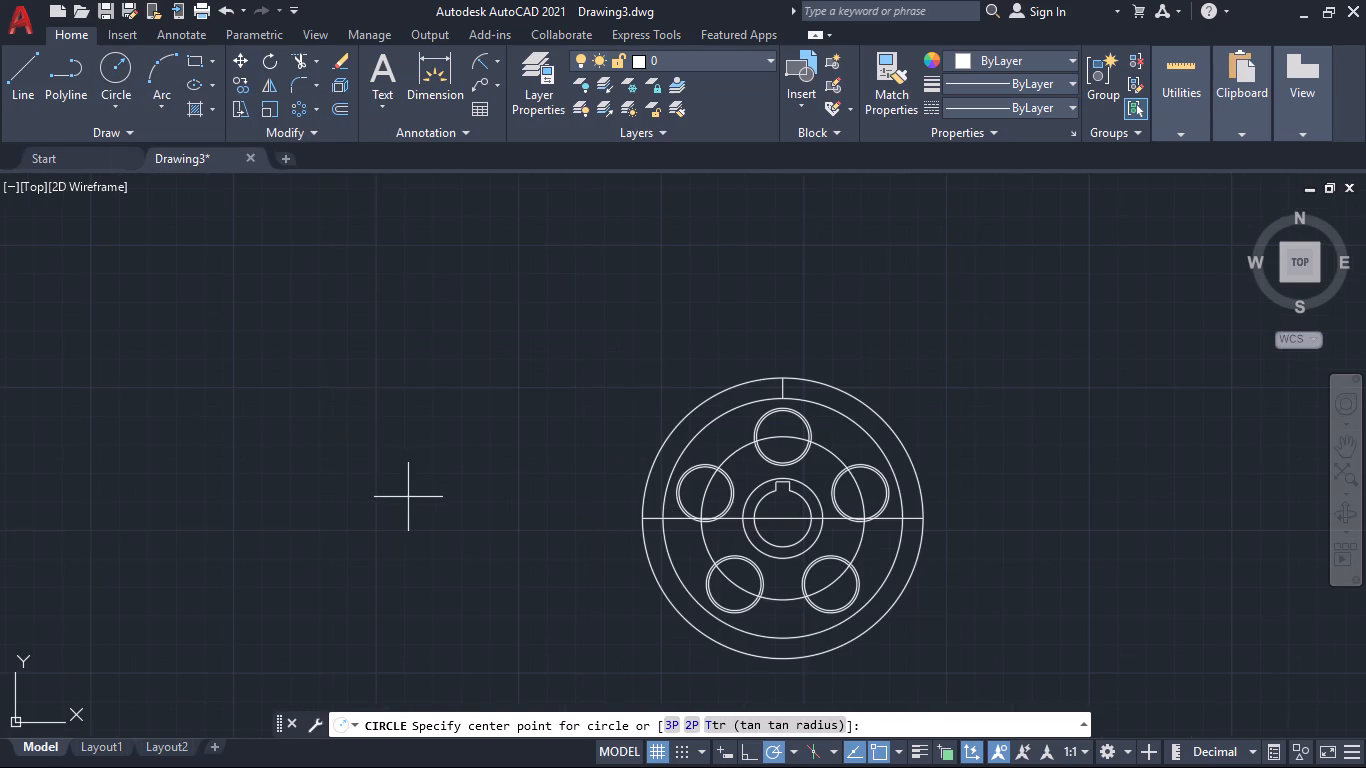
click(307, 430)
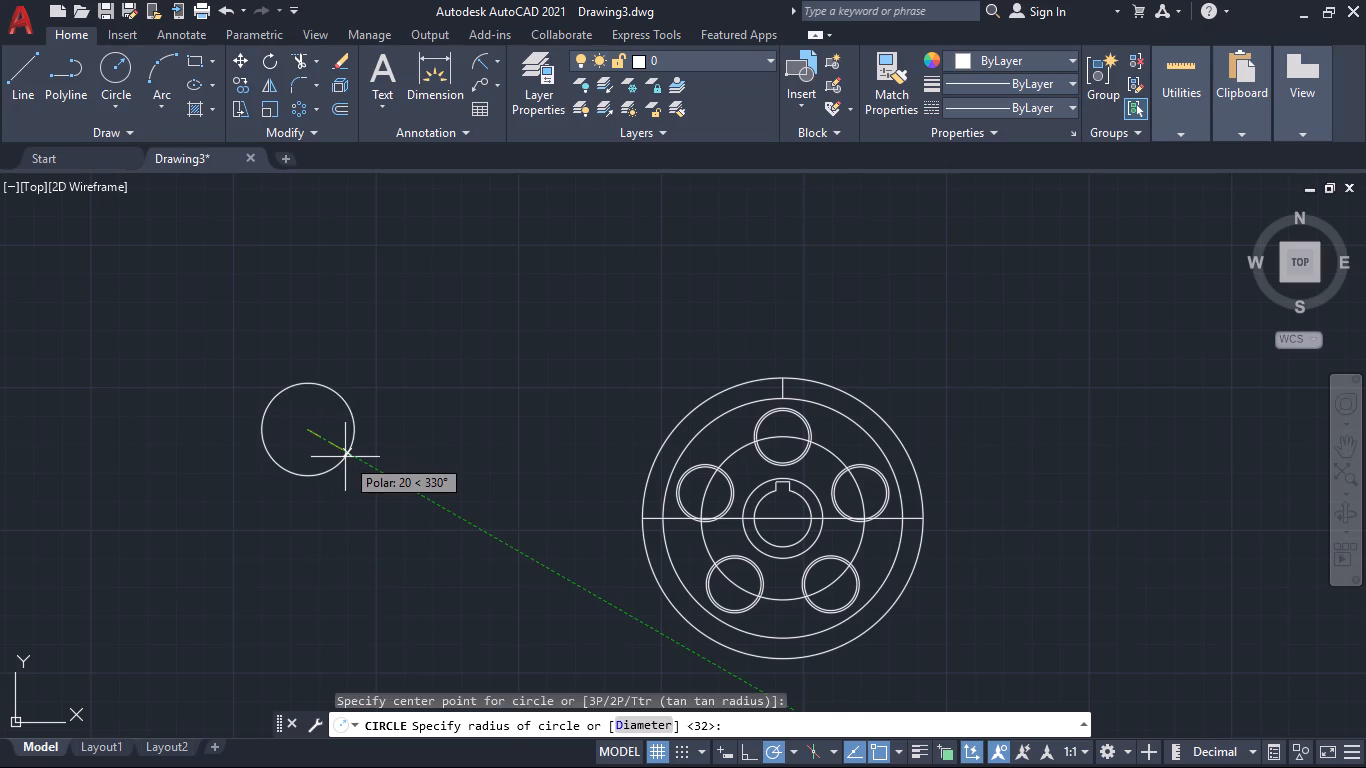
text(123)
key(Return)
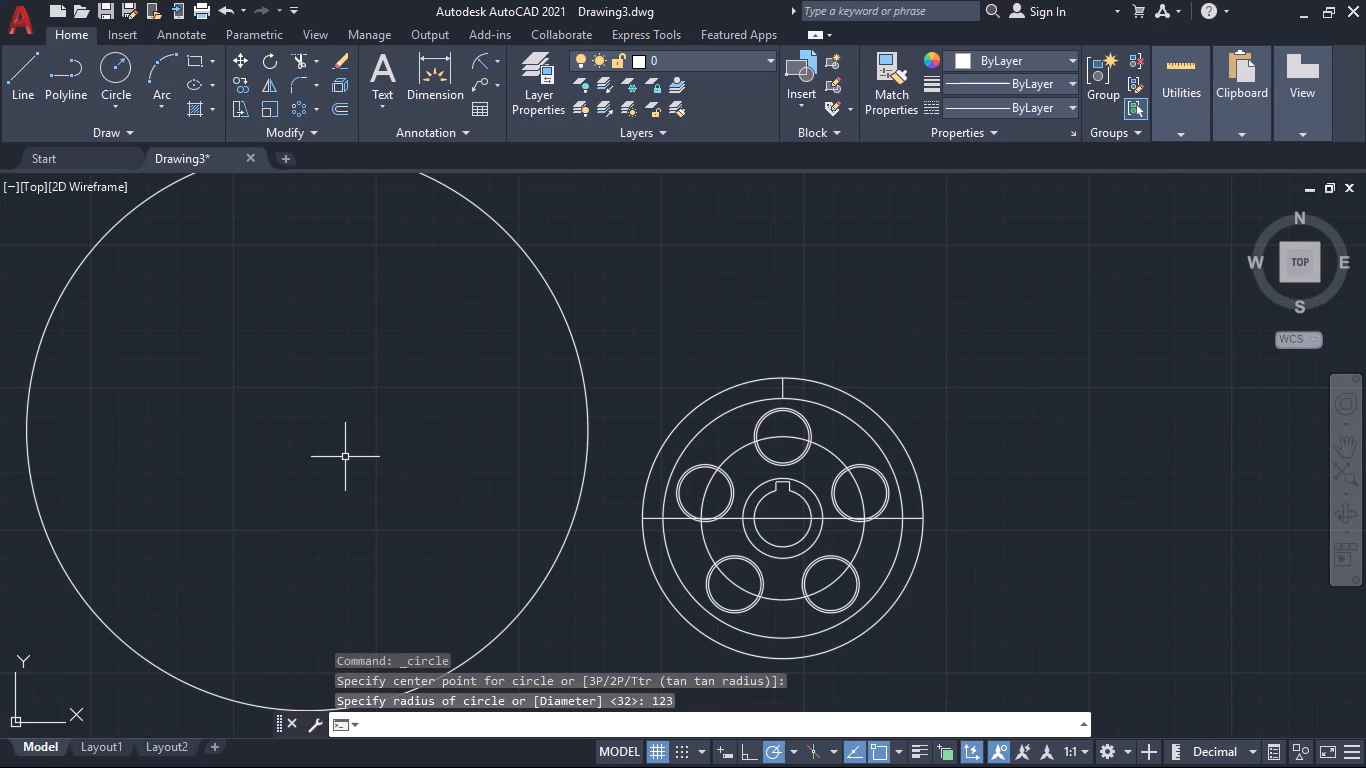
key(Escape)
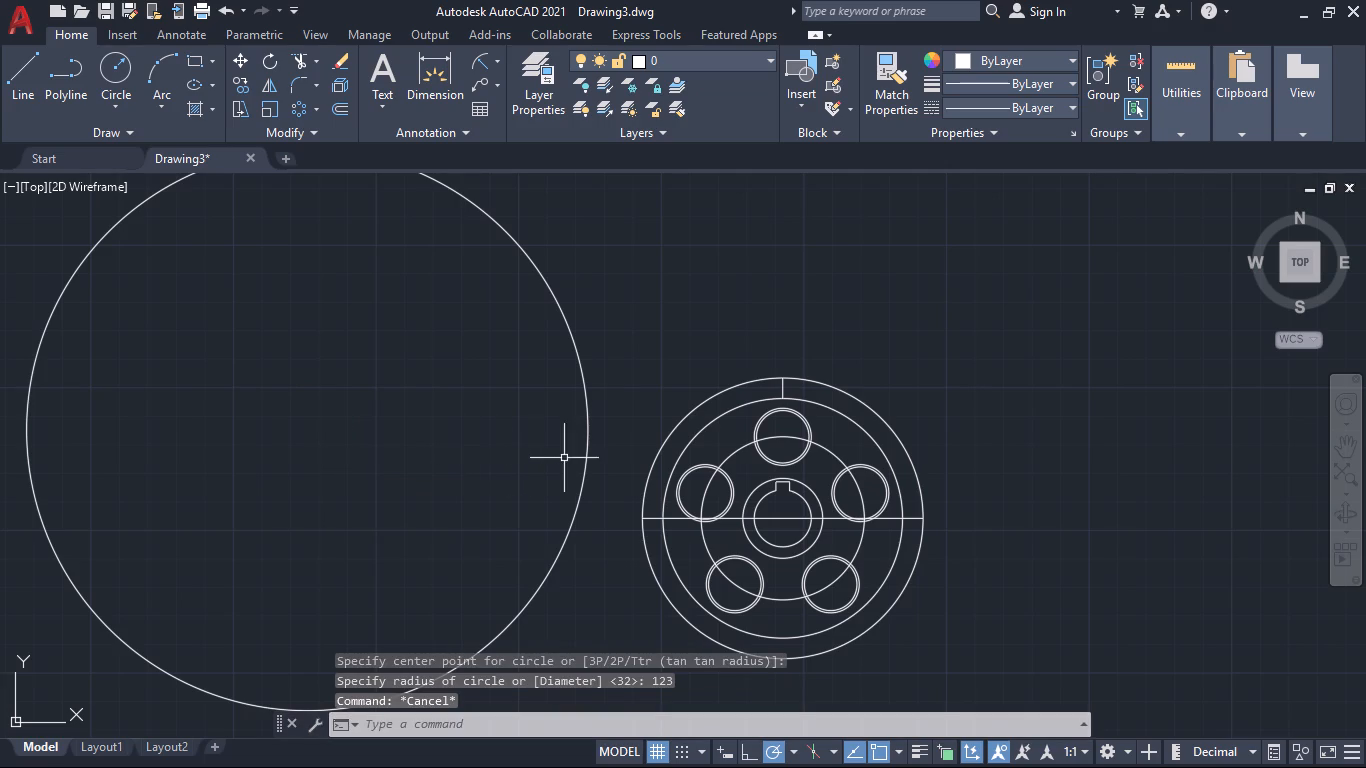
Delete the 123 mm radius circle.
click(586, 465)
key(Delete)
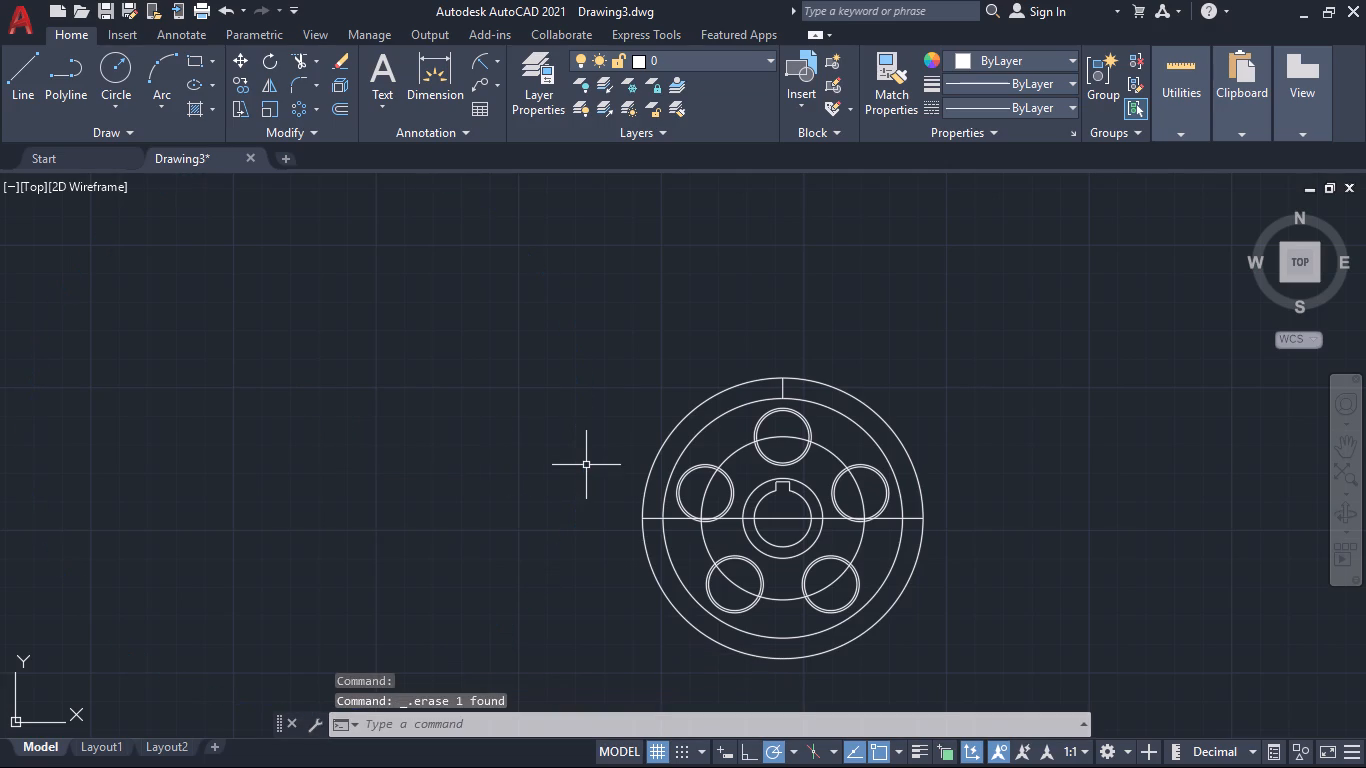
Draw a circle of diameter 123 mm by centre and diameter in the empty area beside the finished wheel.
click(118, 96)
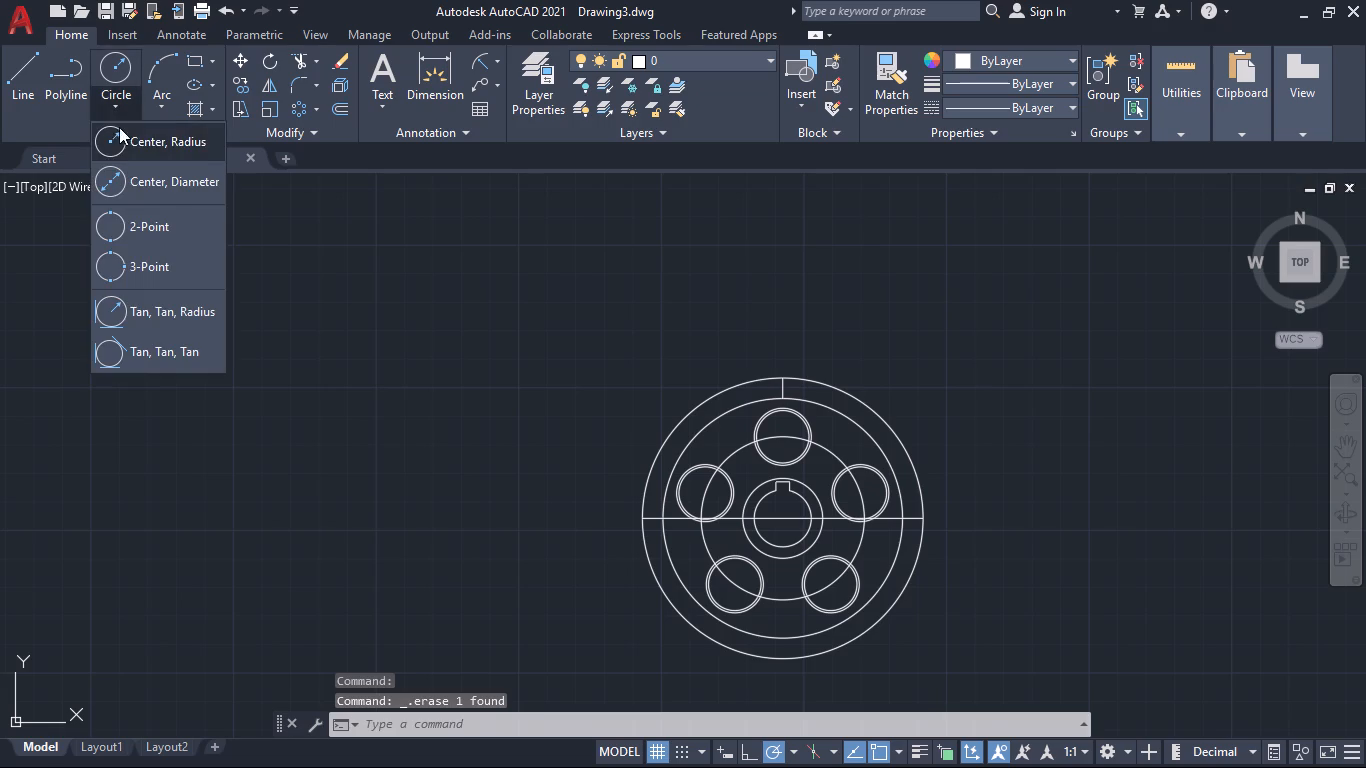
click(135, 173)
click(249, 396)
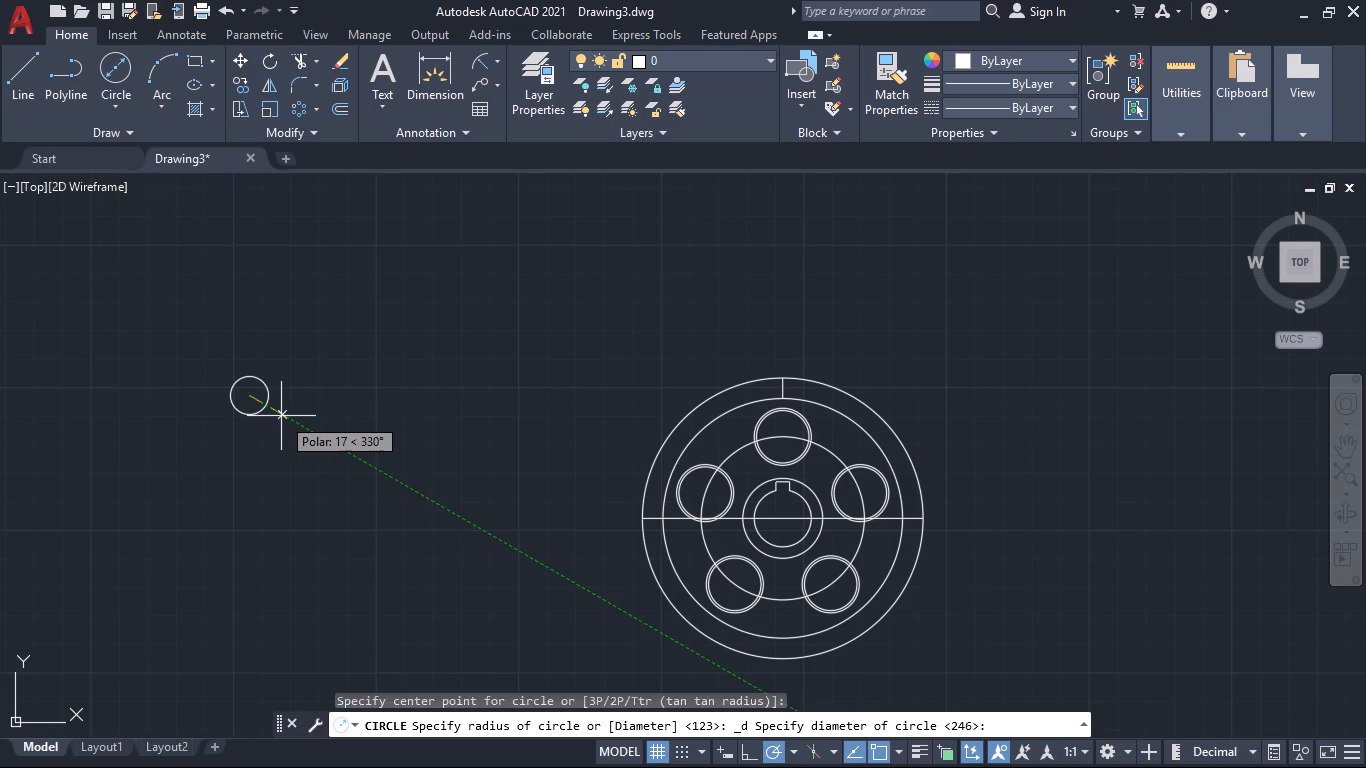
text(123)
key(Return)
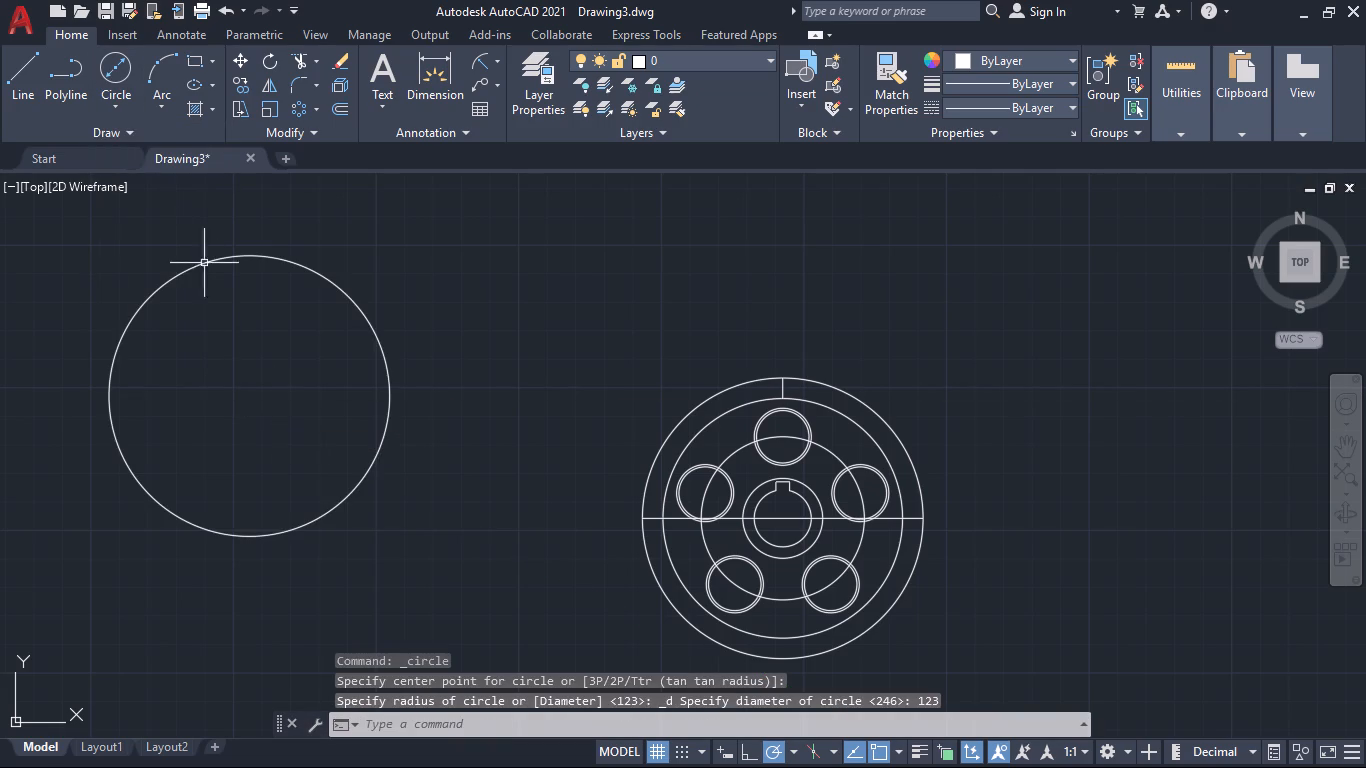
Draw a concentric circle of diameter 105 mm at the centre of the 123 mm circle.
click(110, 68)
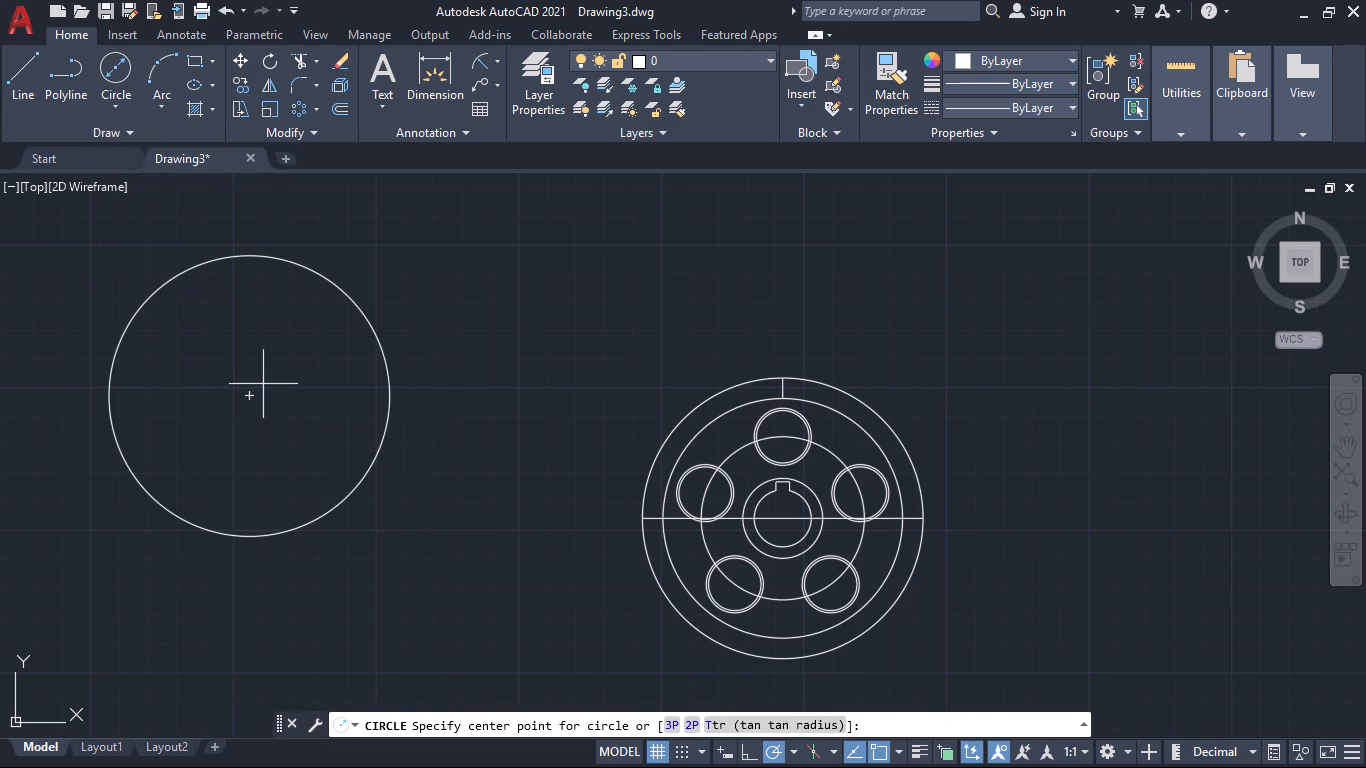
click(246, 398)
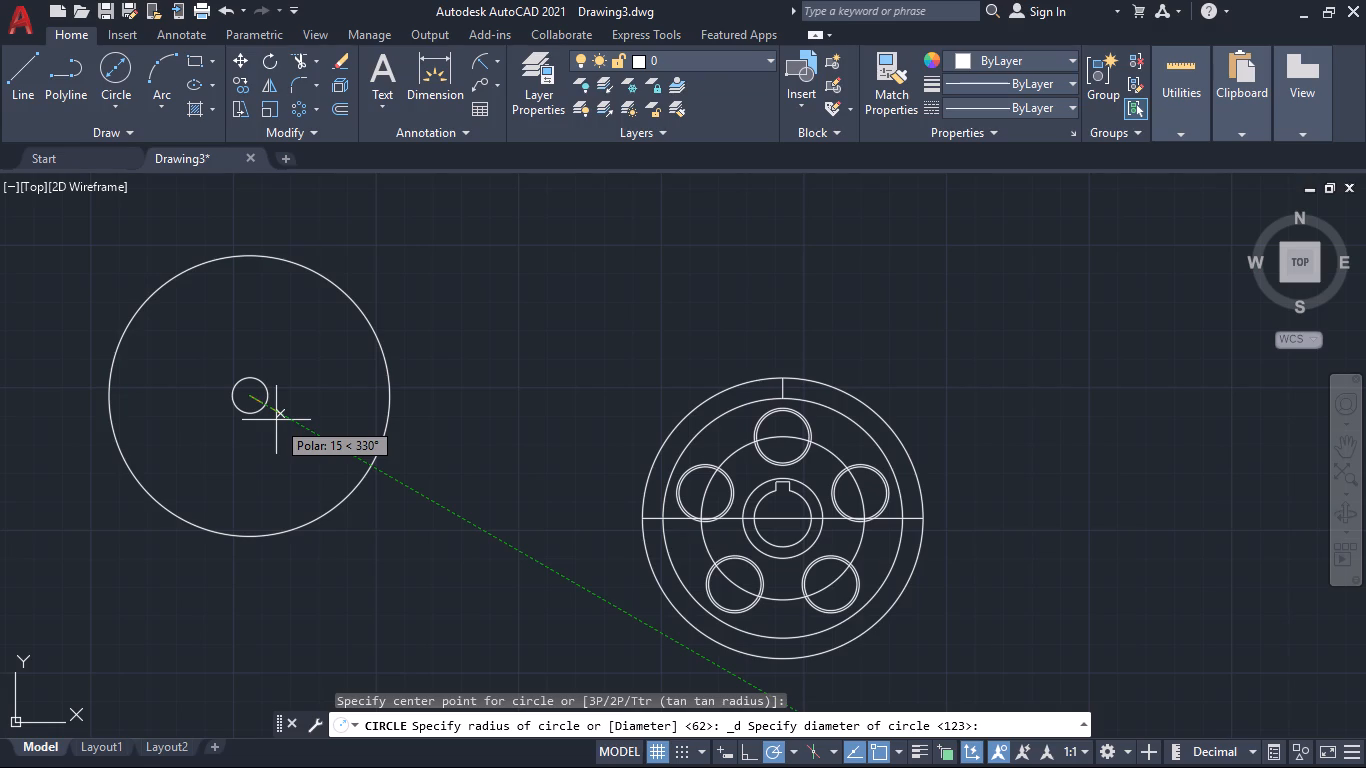
text(105)
key(Return)
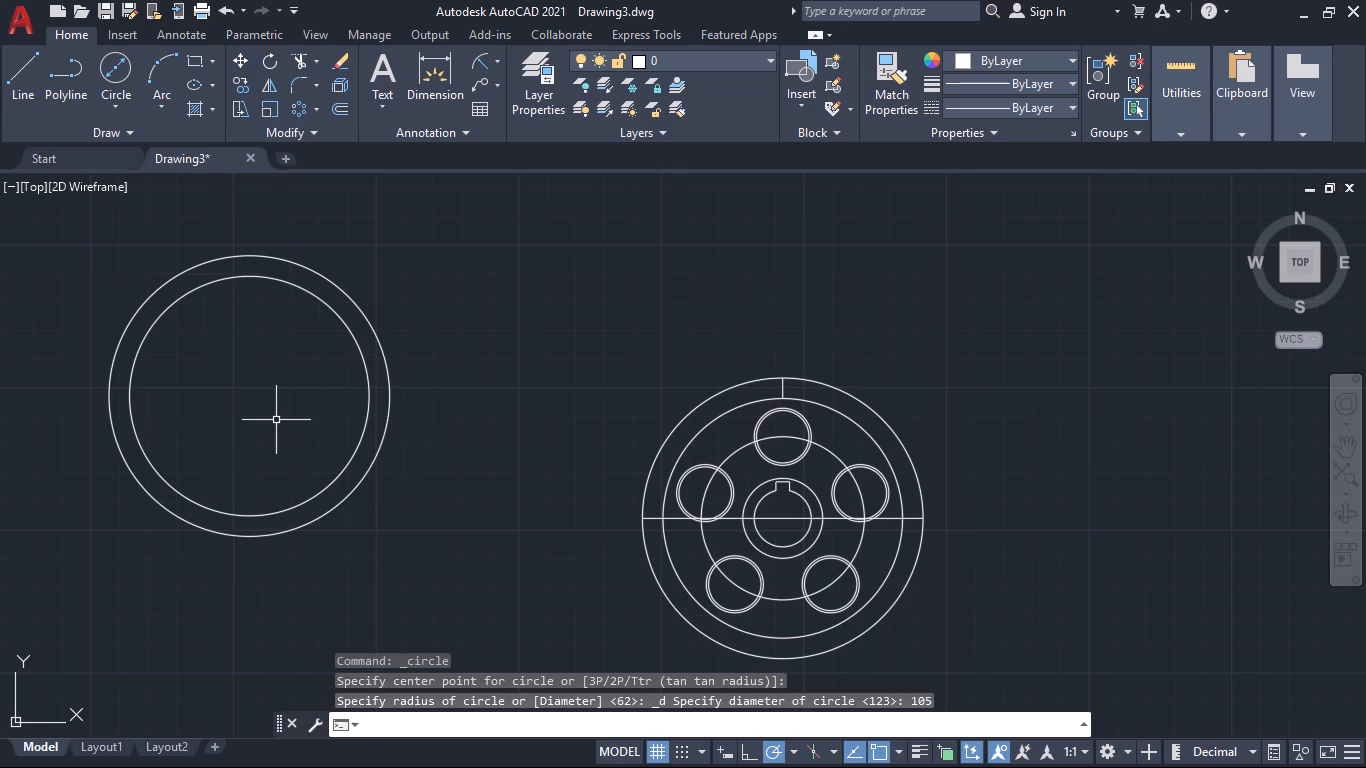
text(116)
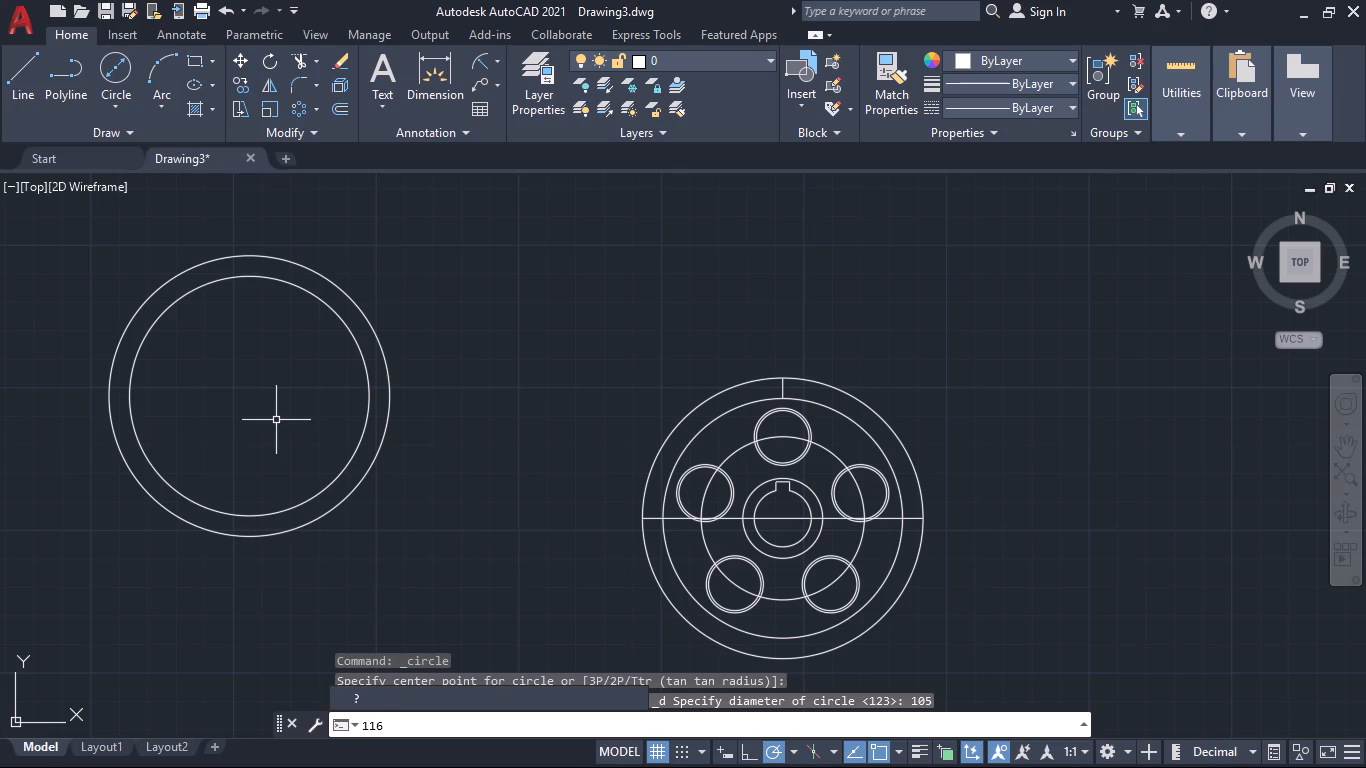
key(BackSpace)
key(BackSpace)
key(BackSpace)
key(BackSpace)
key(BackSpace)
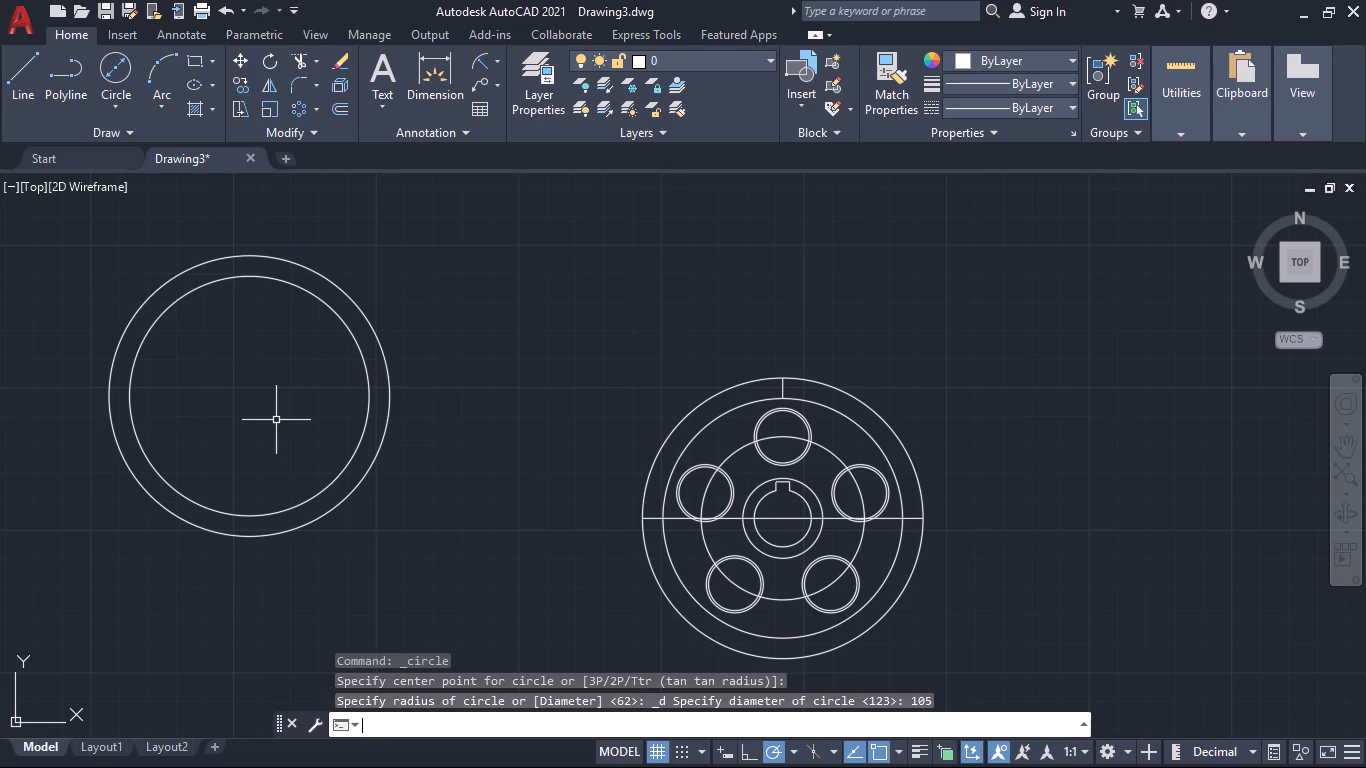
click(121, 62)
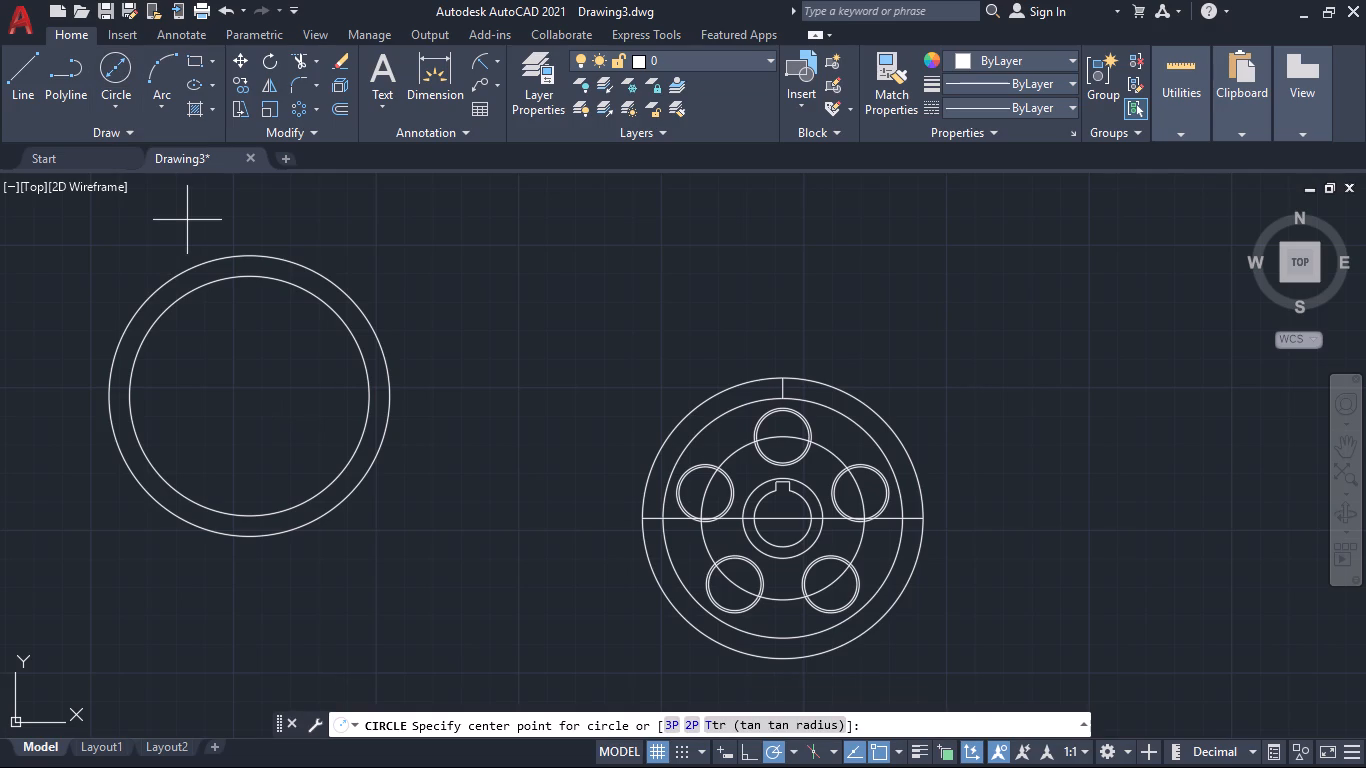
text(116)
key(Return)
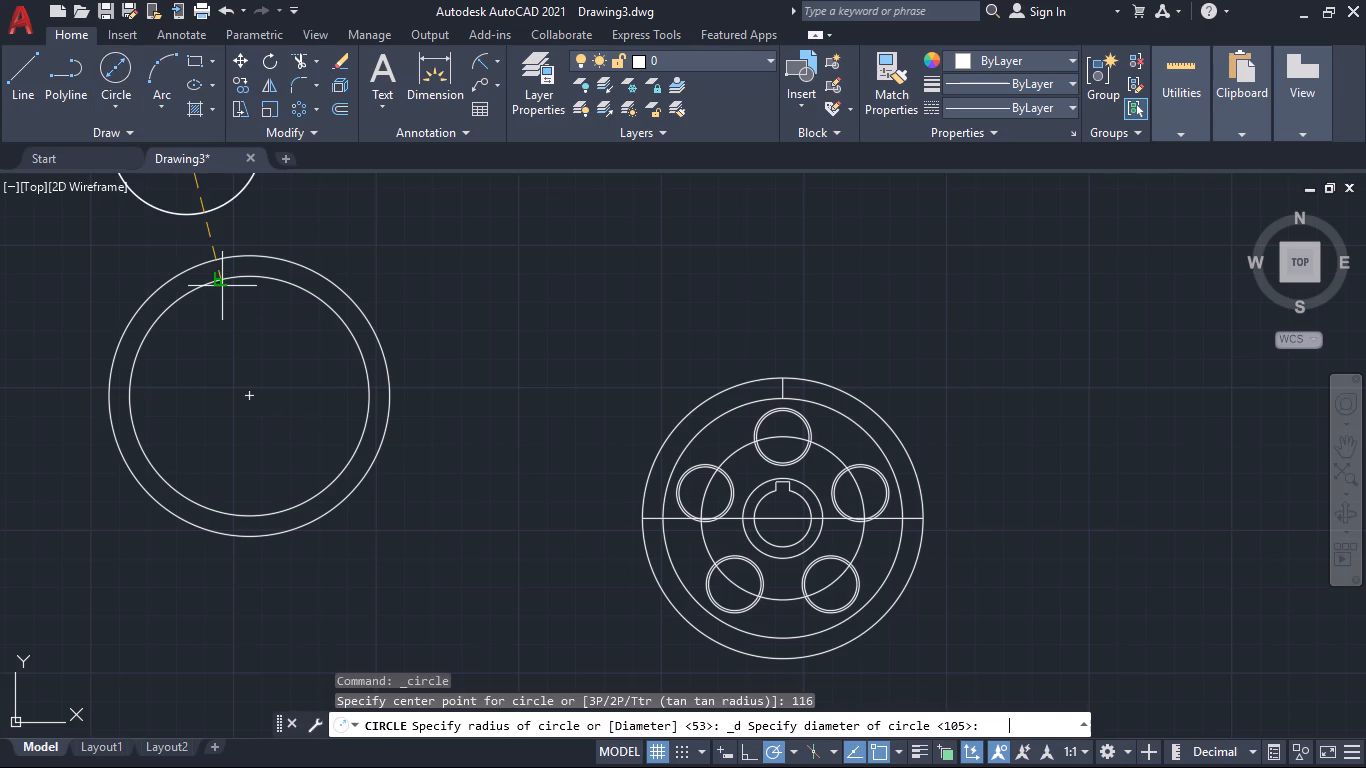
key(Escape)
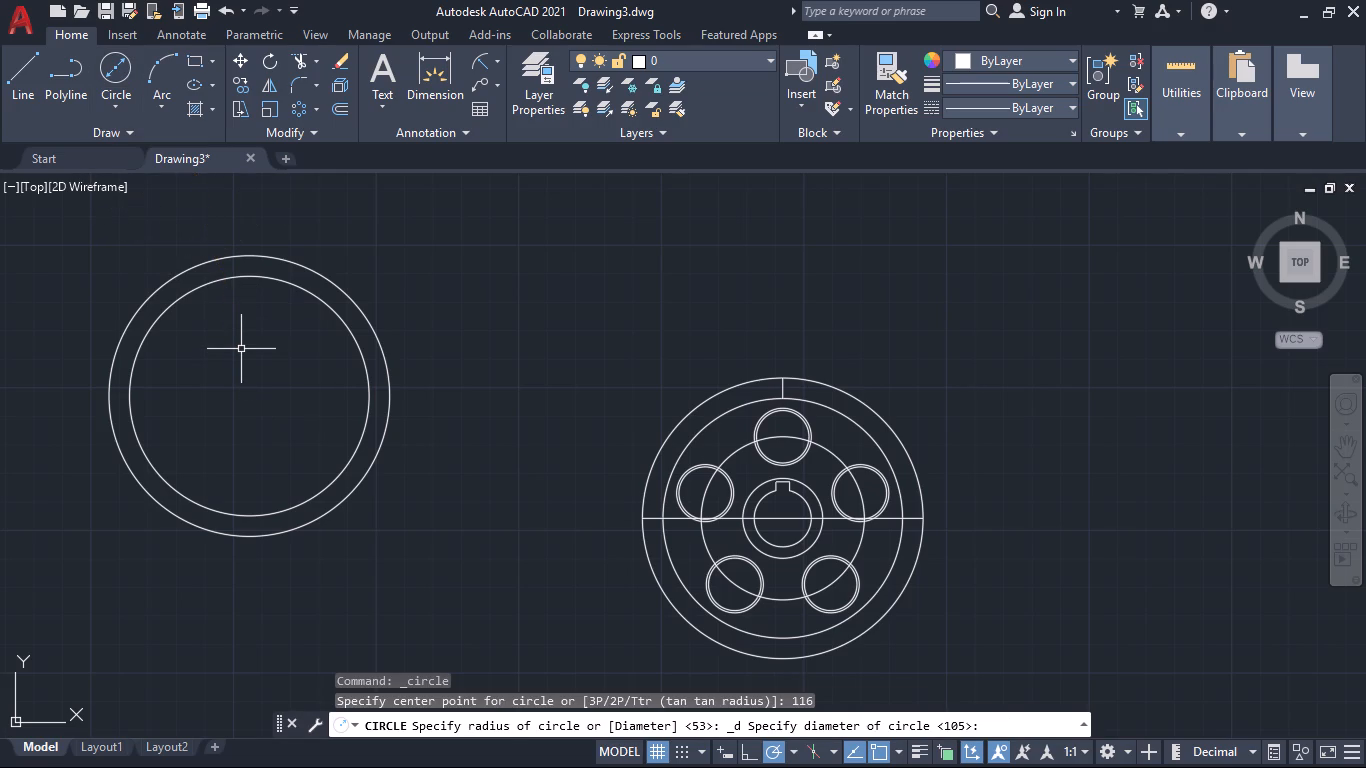
Draw a concentric circle of diameter 116 mm at the centre of the 123 mm circle.
click(113, 75)
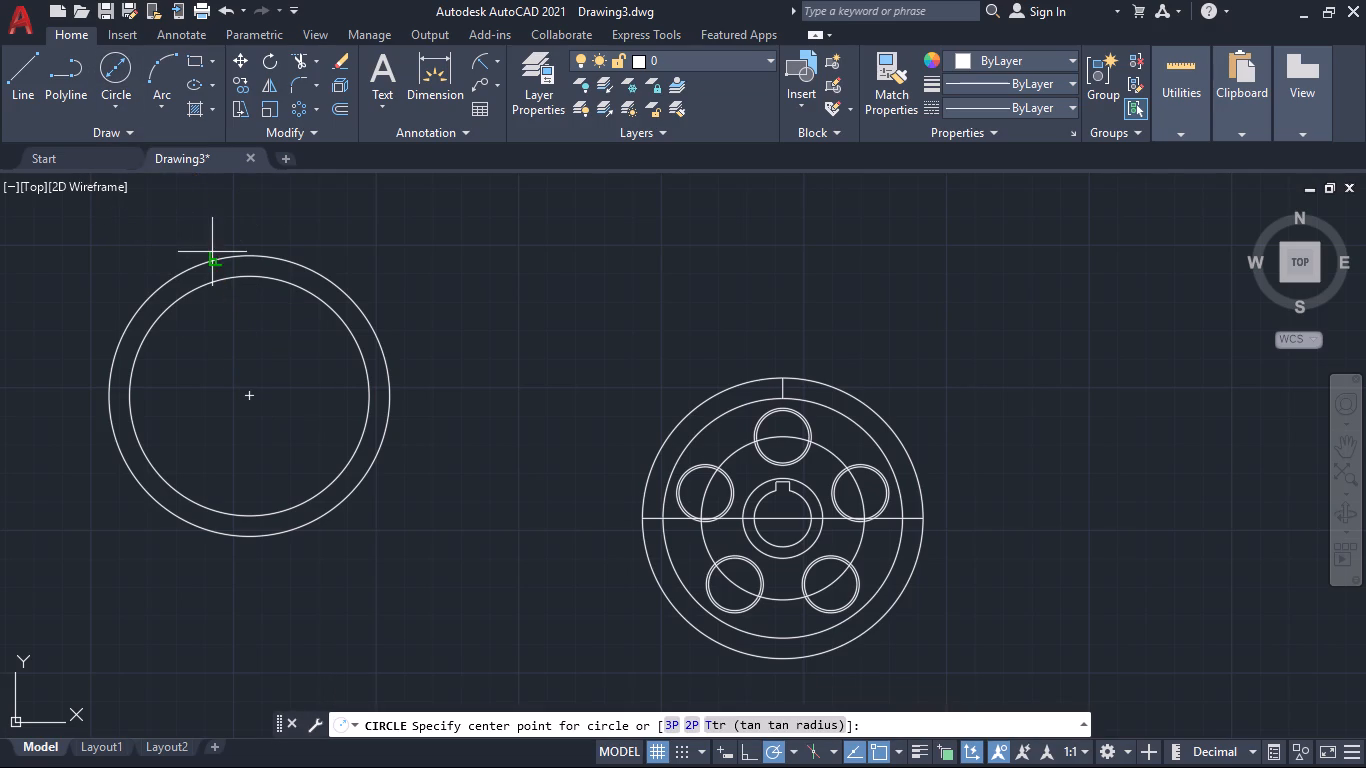
click(252, 395)
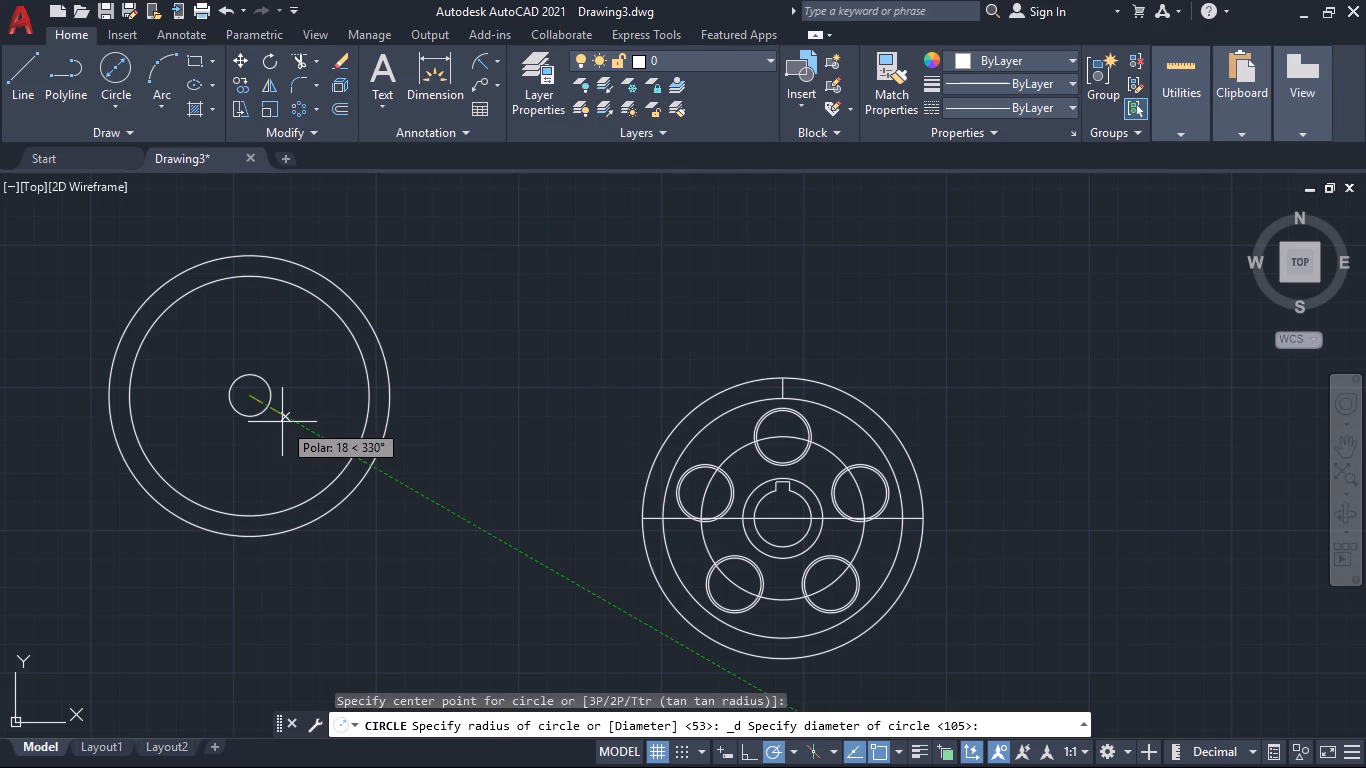
text(116)
key(Return)
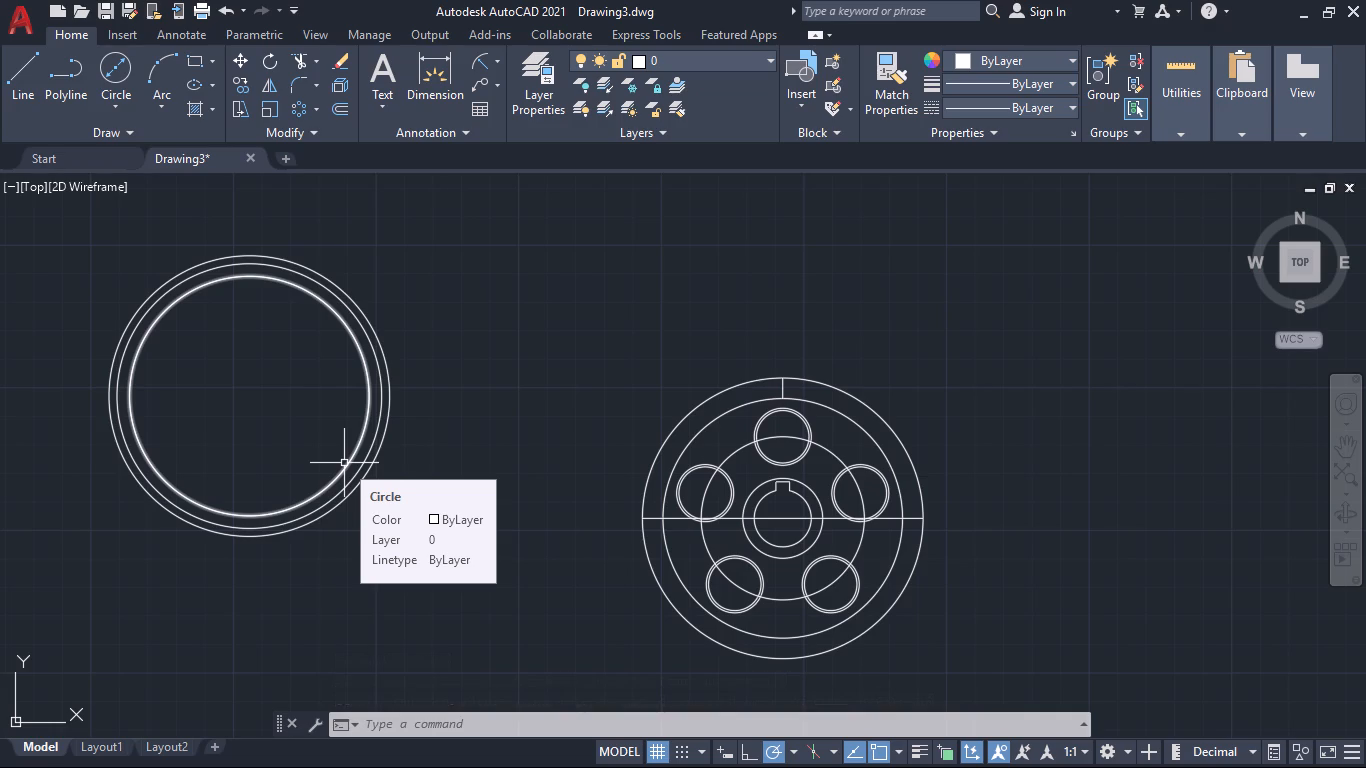
Delete the innermost 105 mm diameter circle of the second wheel.
click(344, 463)
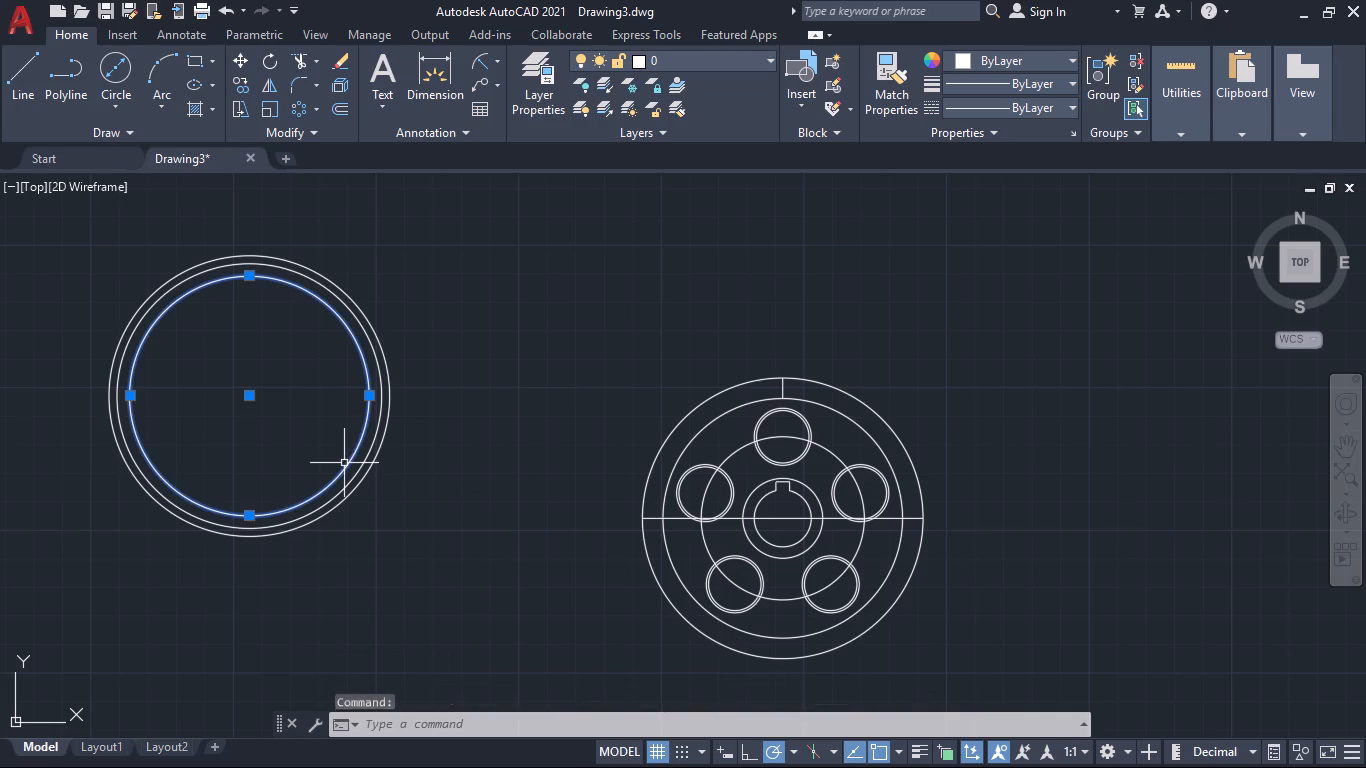
key(Delete)
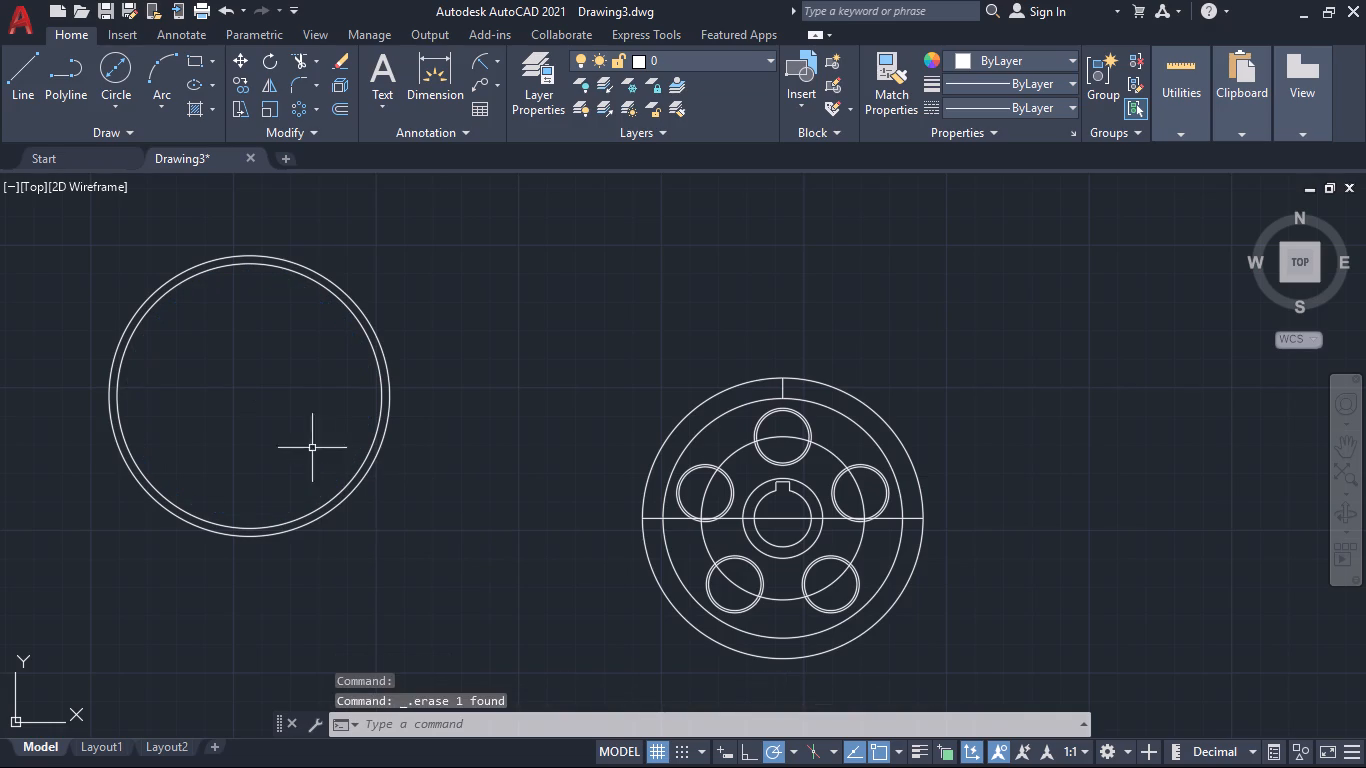
Draw a horizontal radial line from the second wheel's centre to the right quadrant of its outer circle.
click(29, 66)
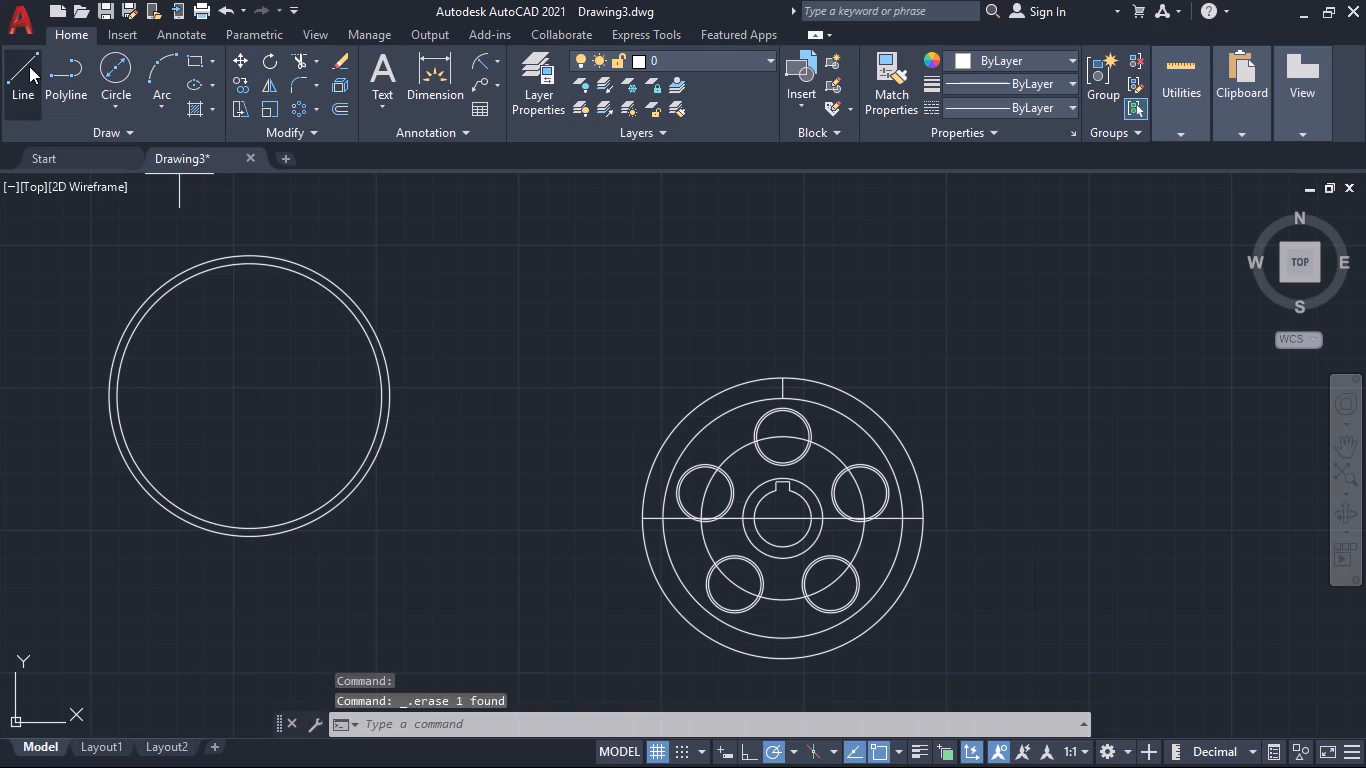
click(246, 398)
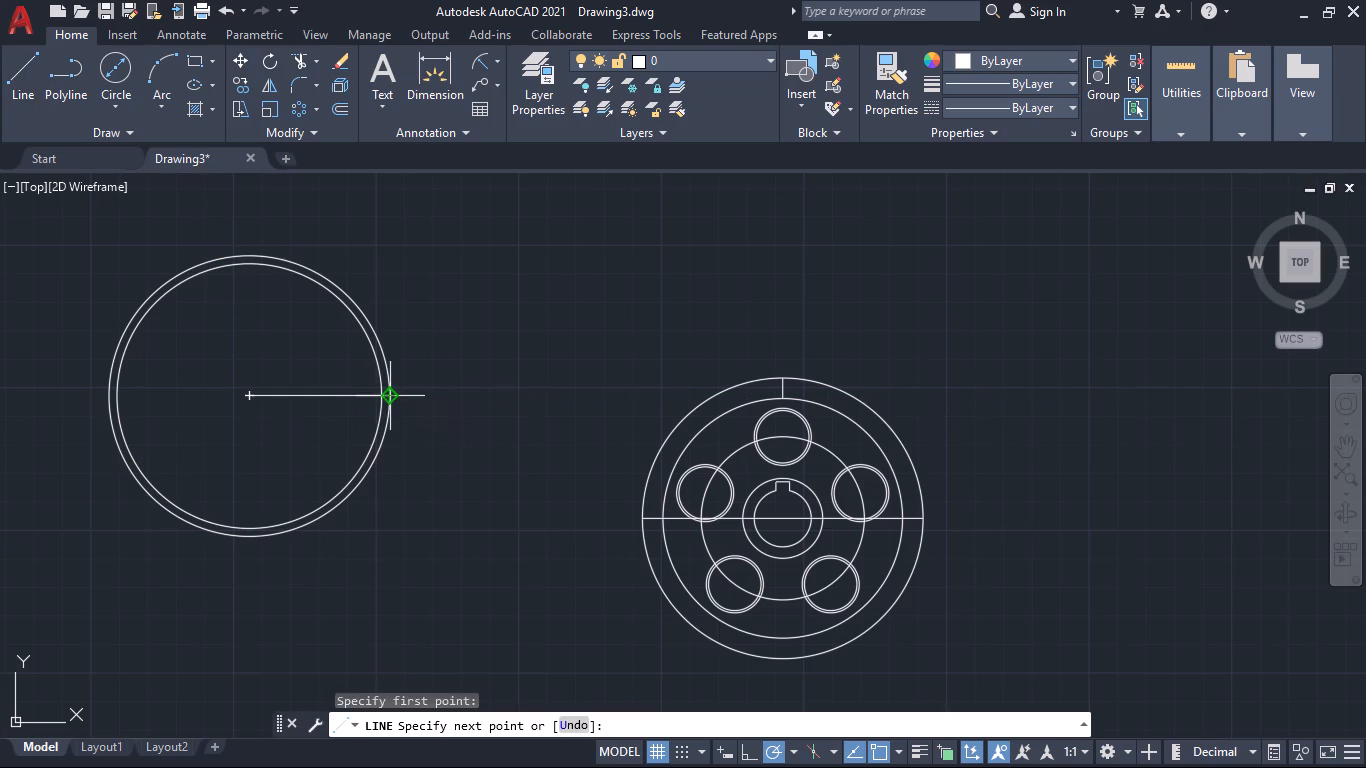
click(395, 398)
key(space)
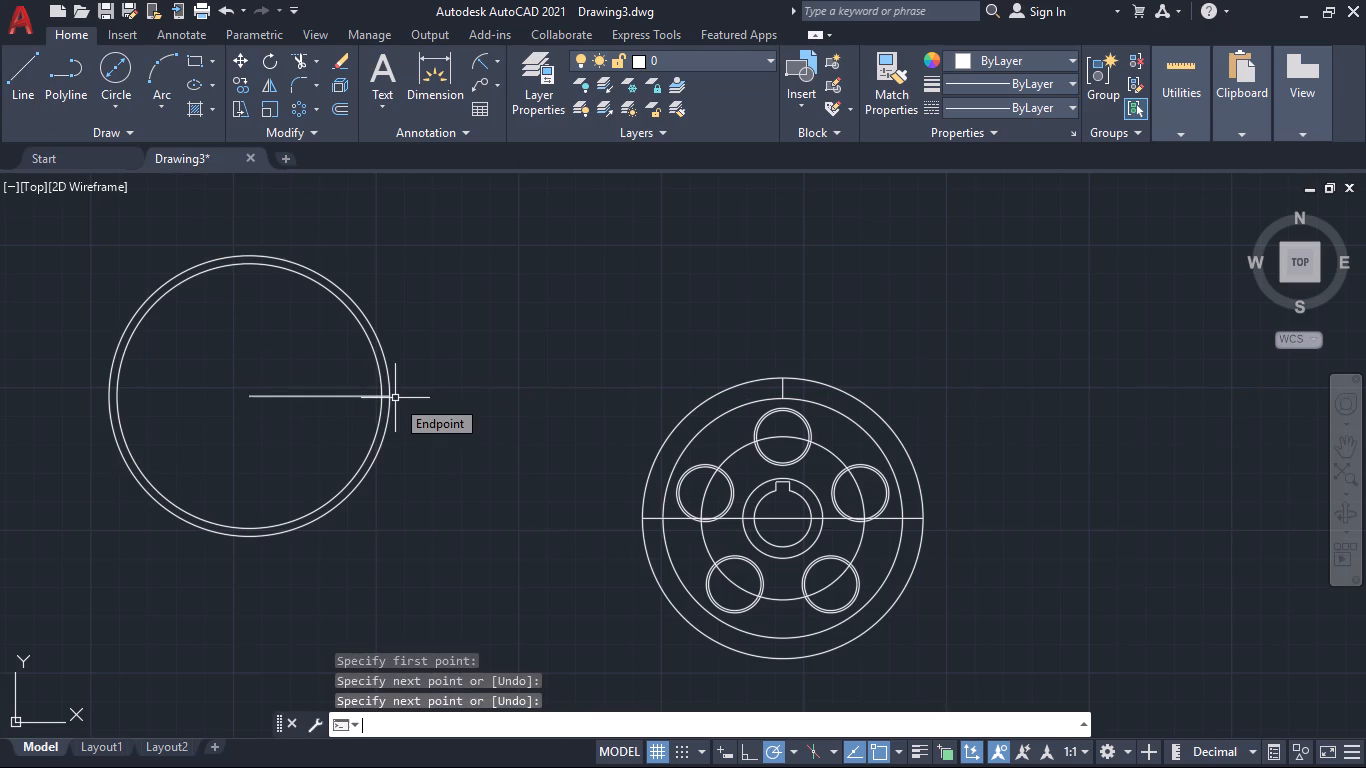
Create a polar array of the radial line about the wheel's centre with 36 items.
click(298, 400)
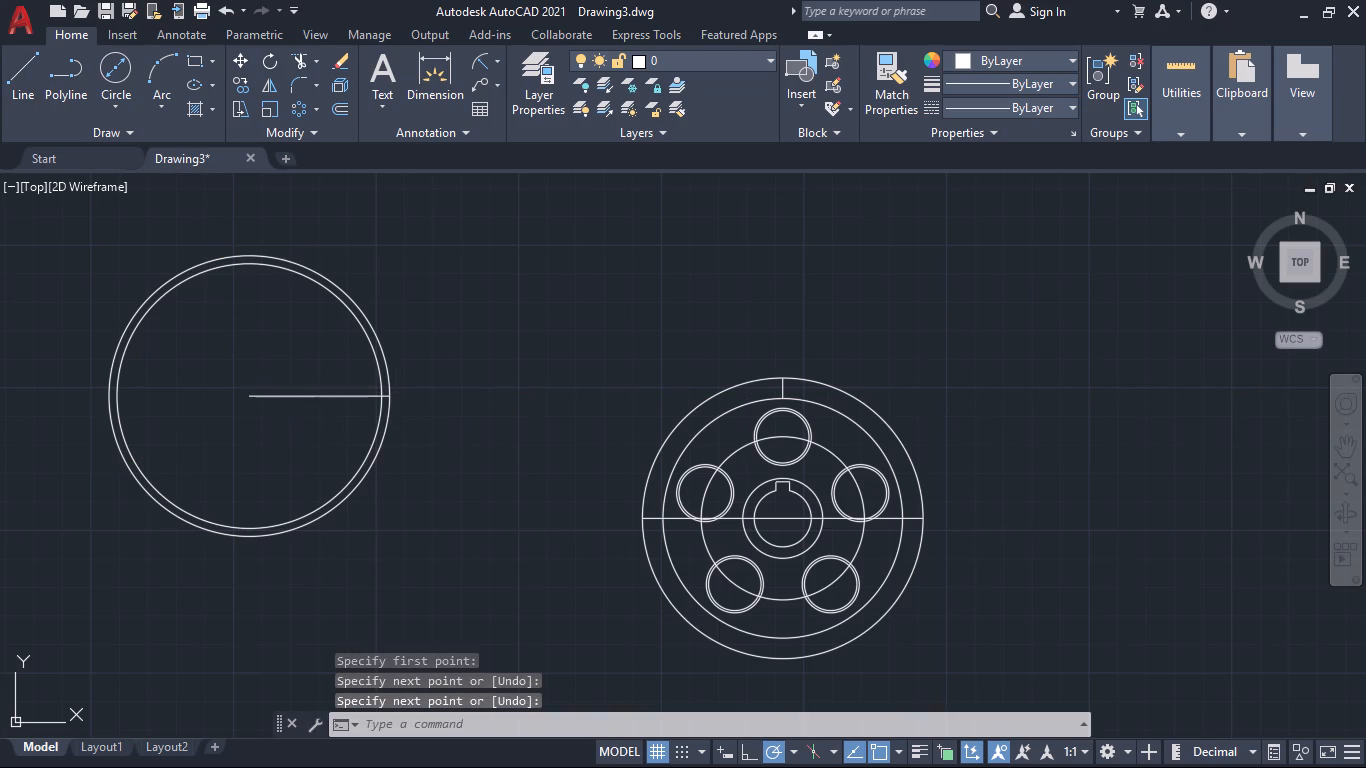
click(296, 392)
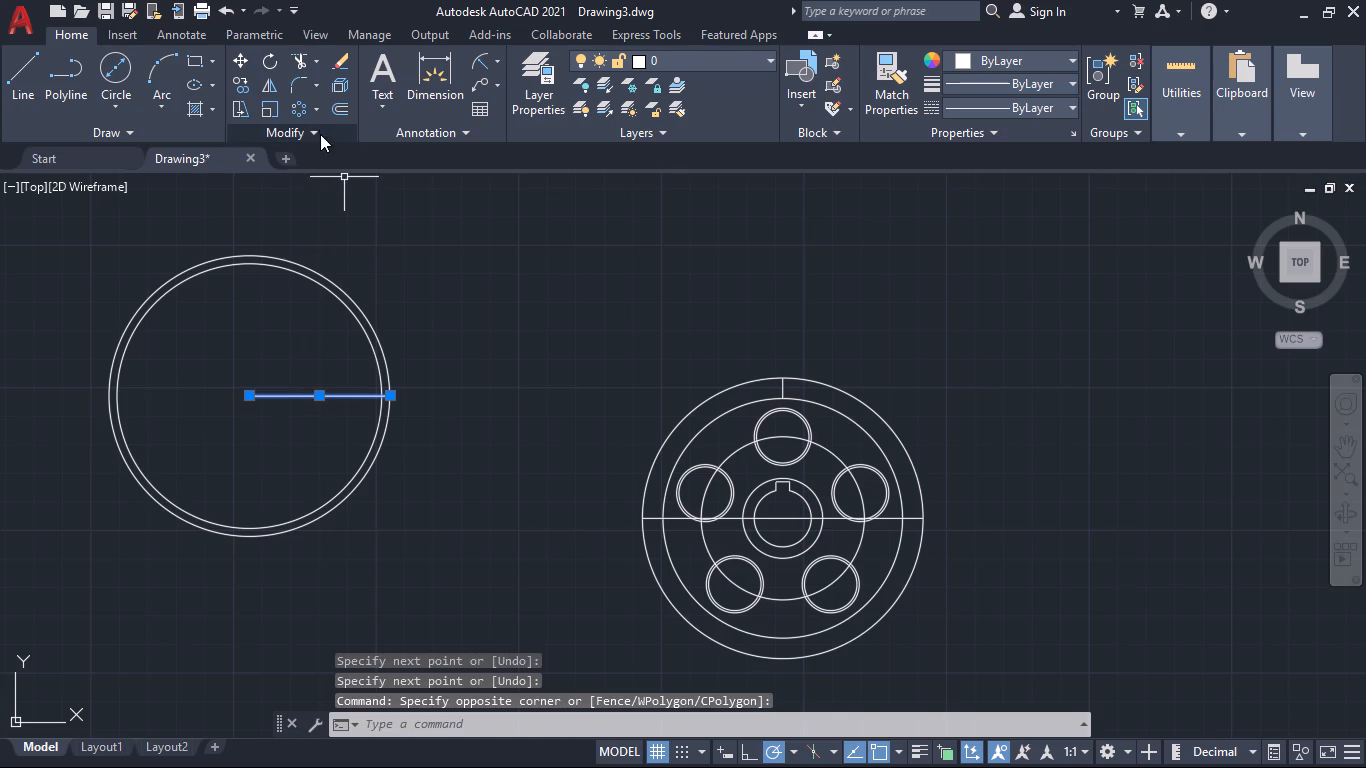
click(294, 104)
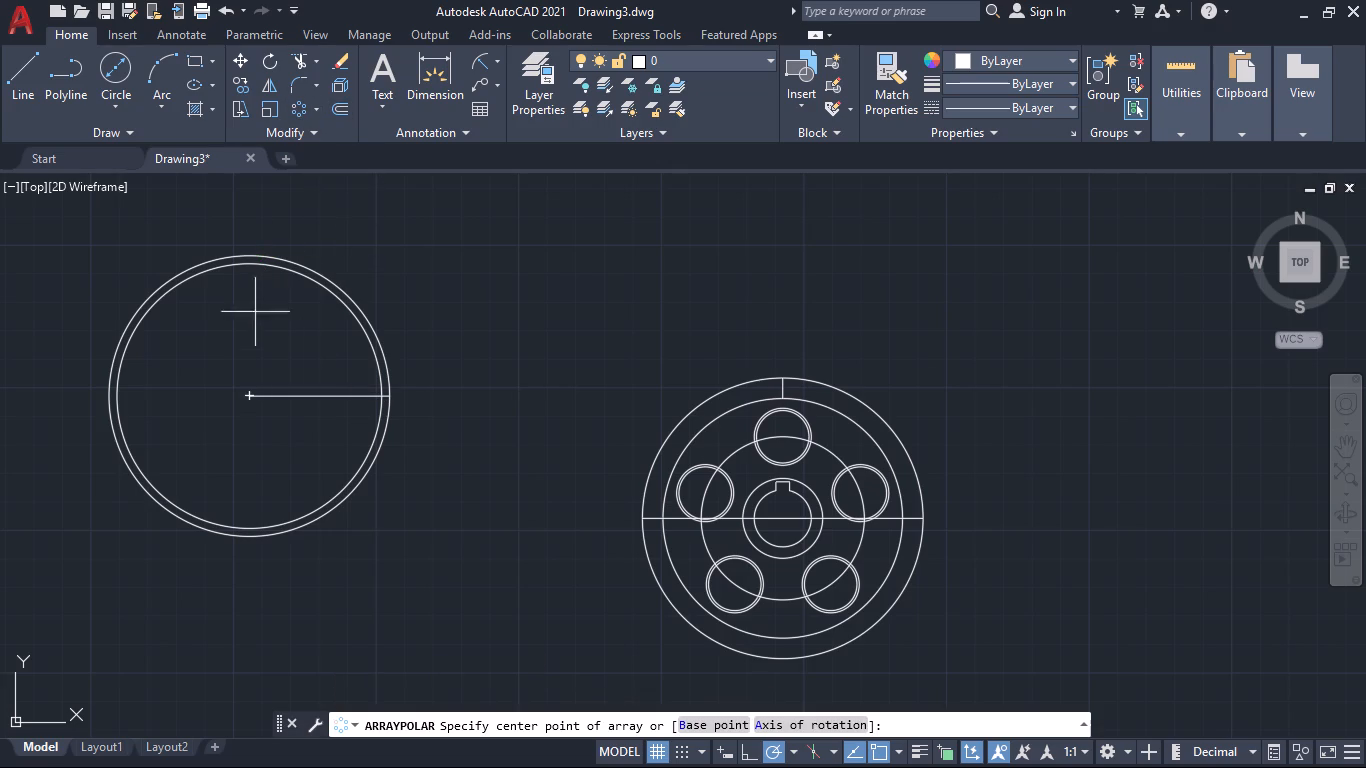
click(251, 397)
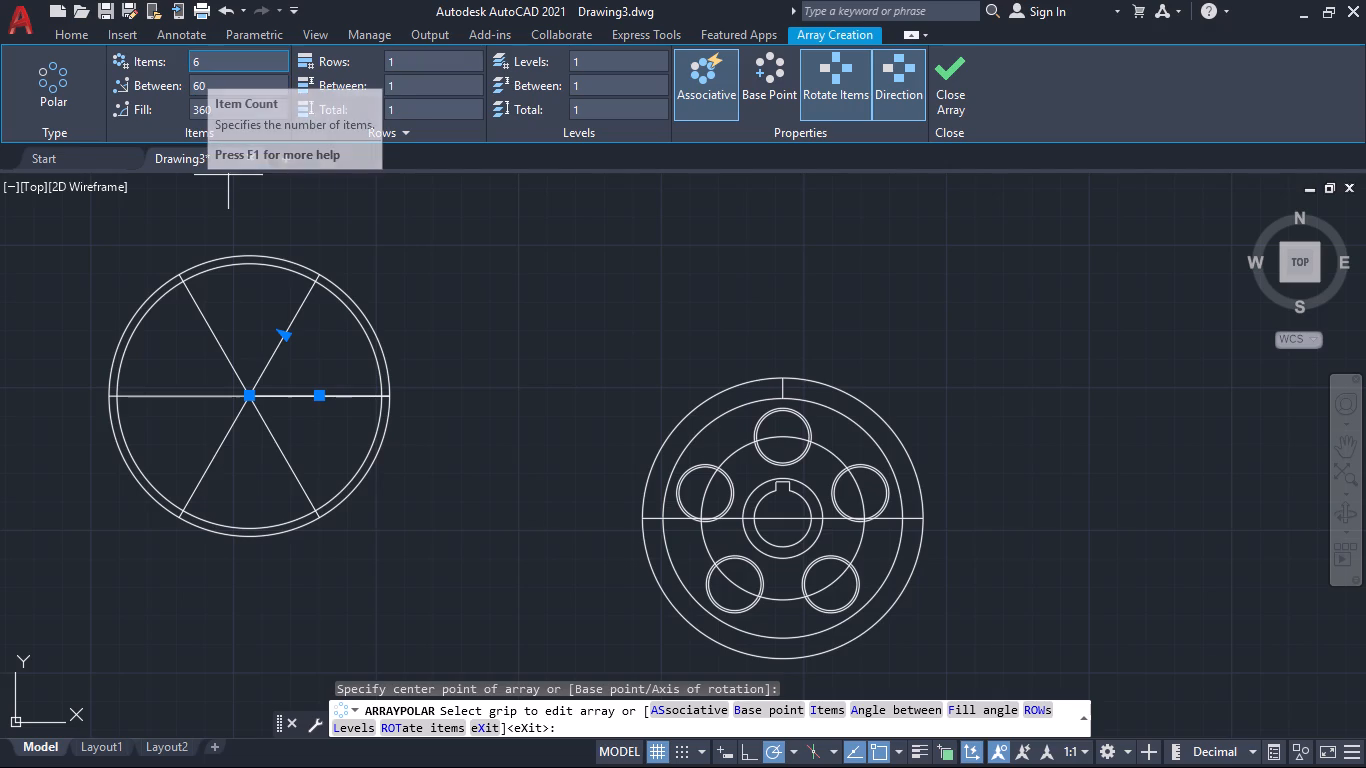
click(210, 59)
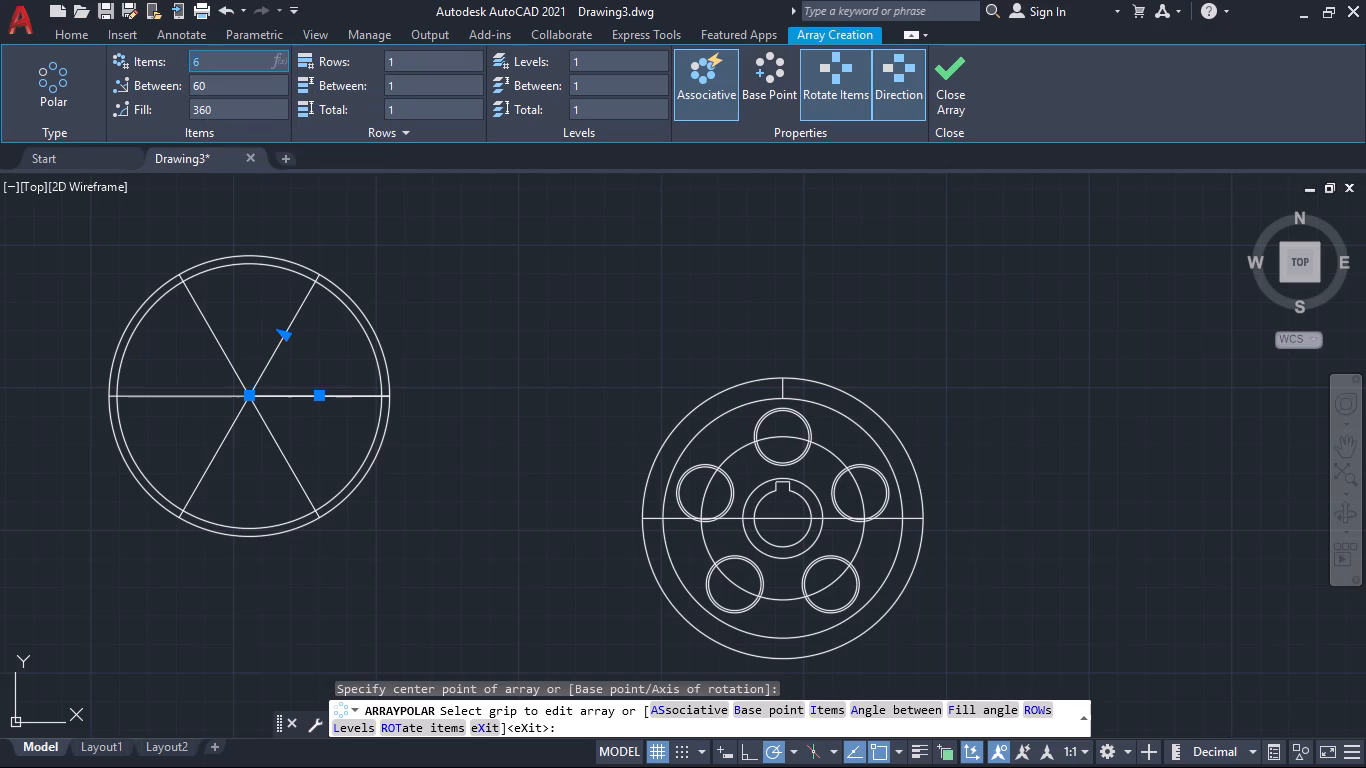
text(36)
key(Return)
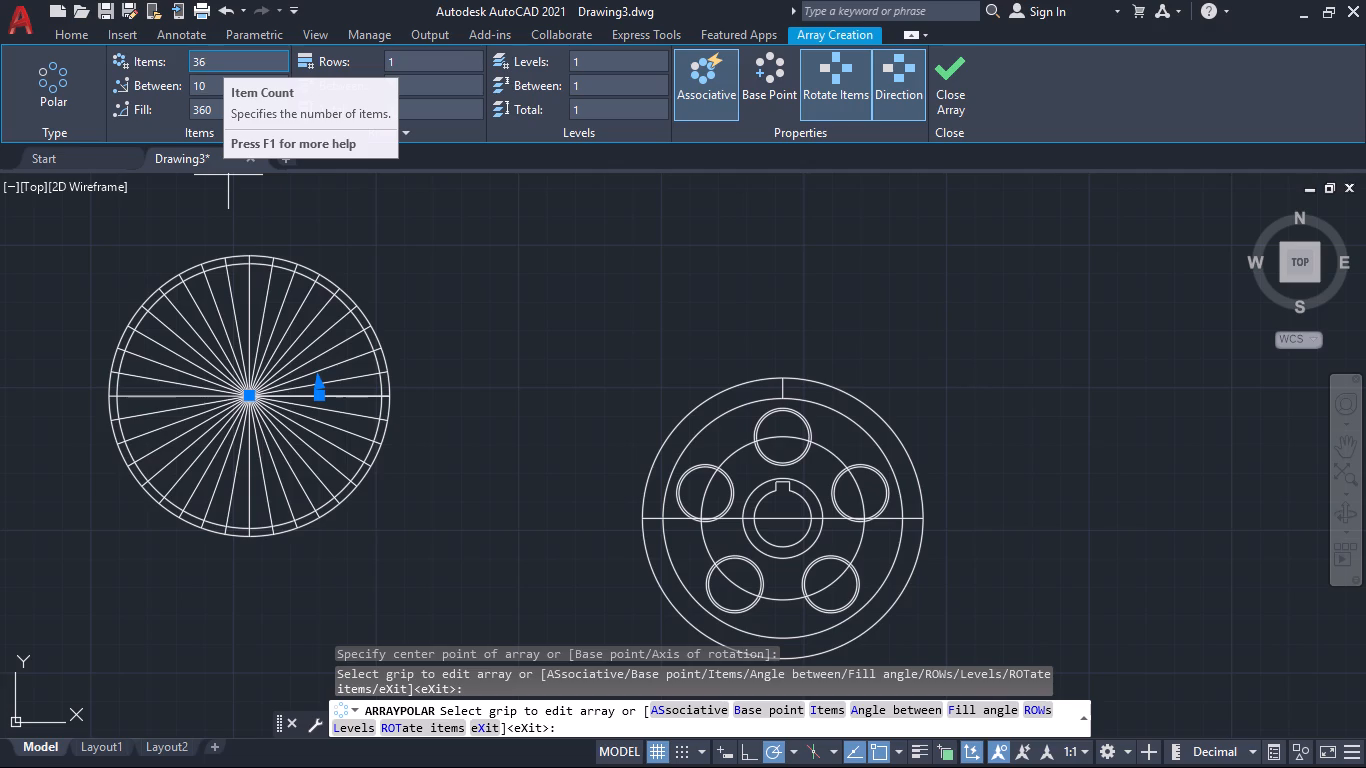
Set the polar array's item count to 12, make it non-associative and finish the array.
double_click(223, 60)
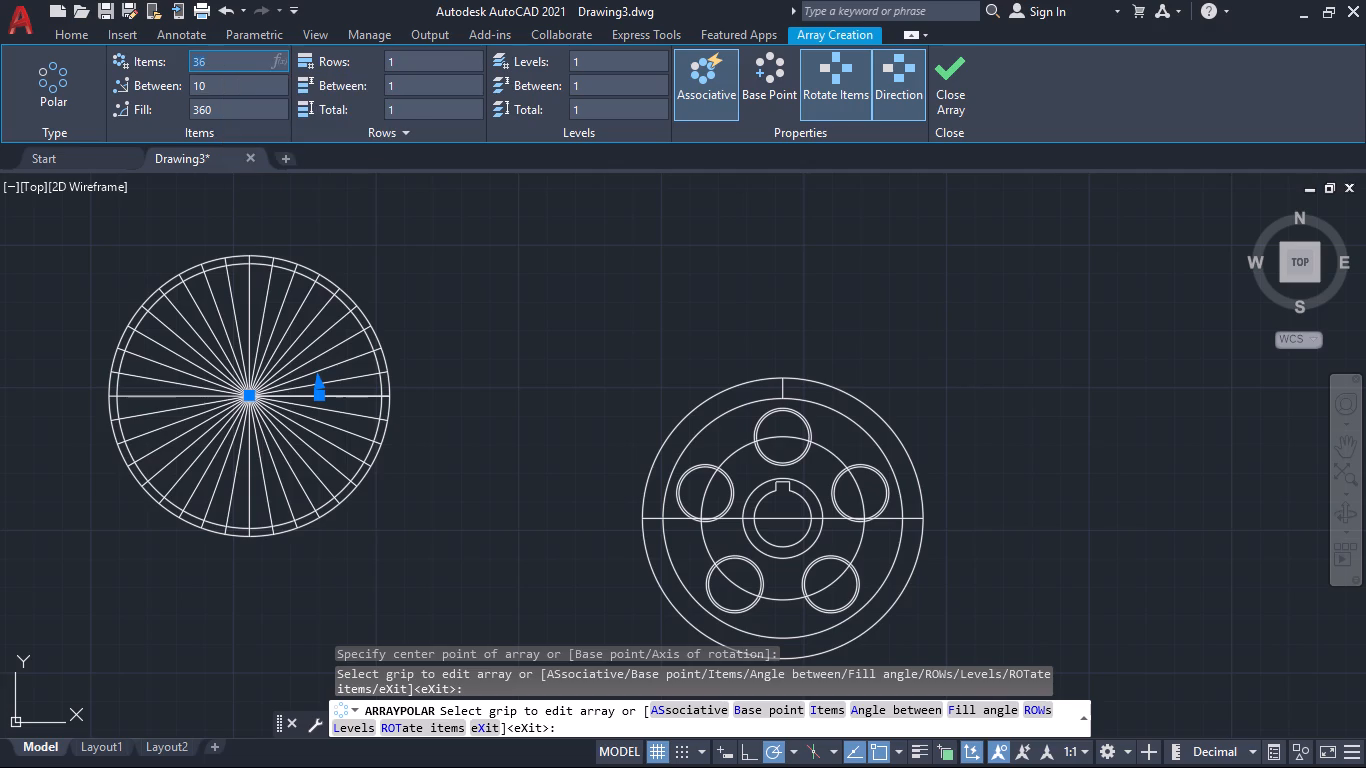
text(12)
key(Return)
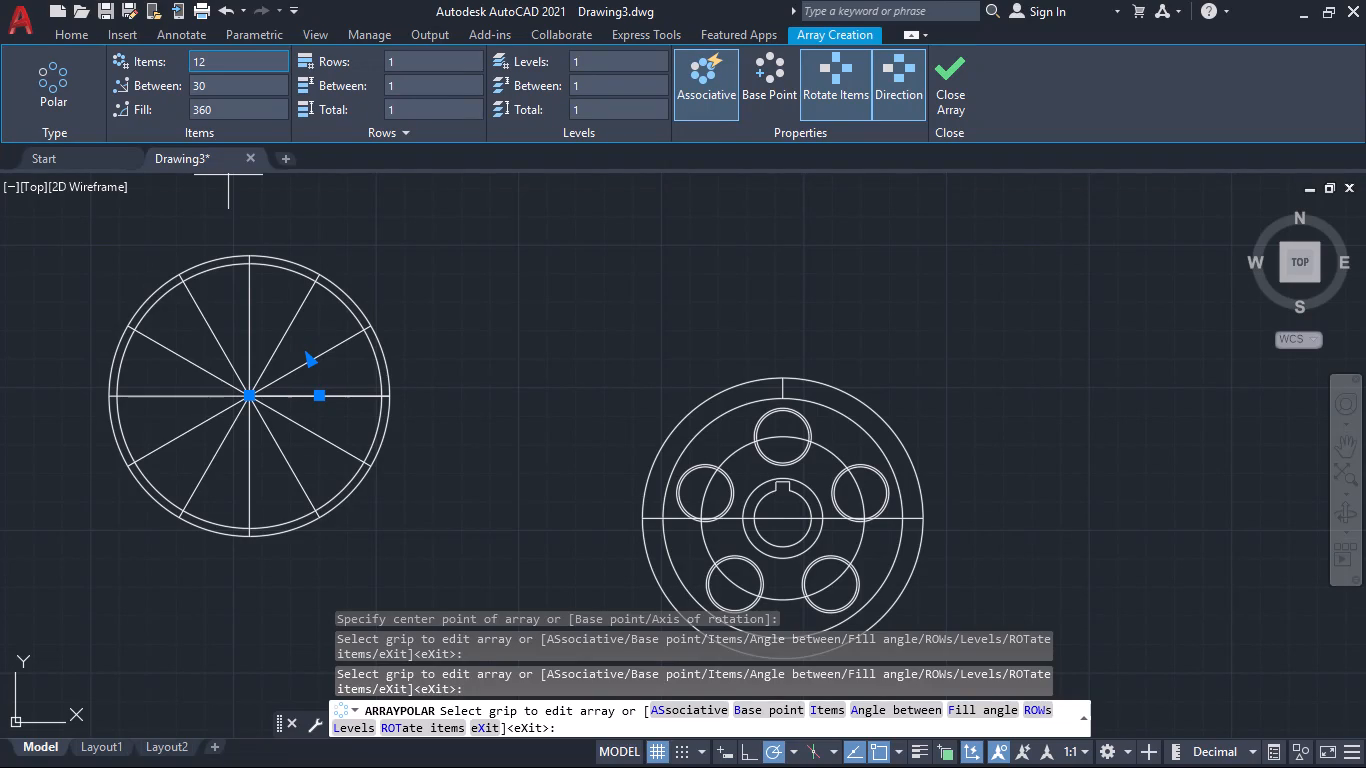
click(709, 73)
click(962, 72)
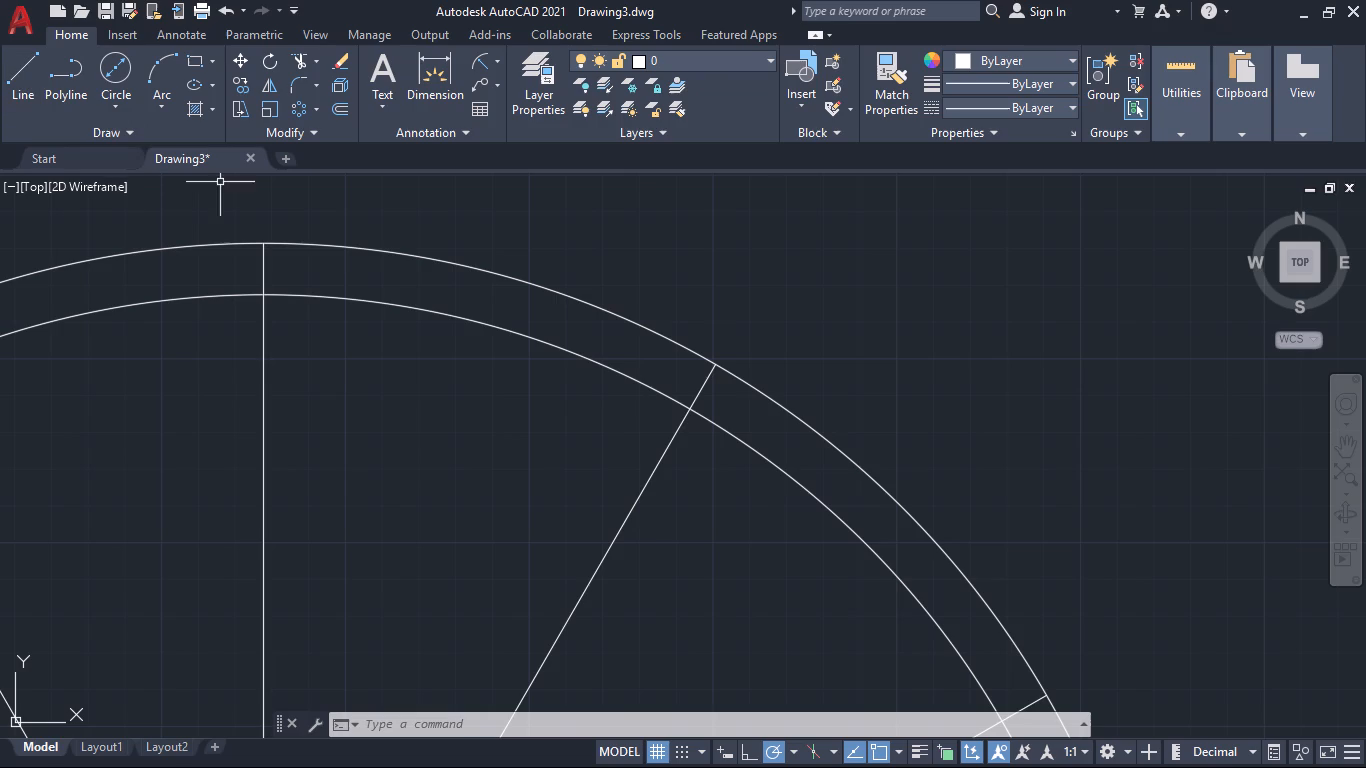
Offset the upper vertical spoke line by 1 mm to both sides.
key(o)
key(Return)
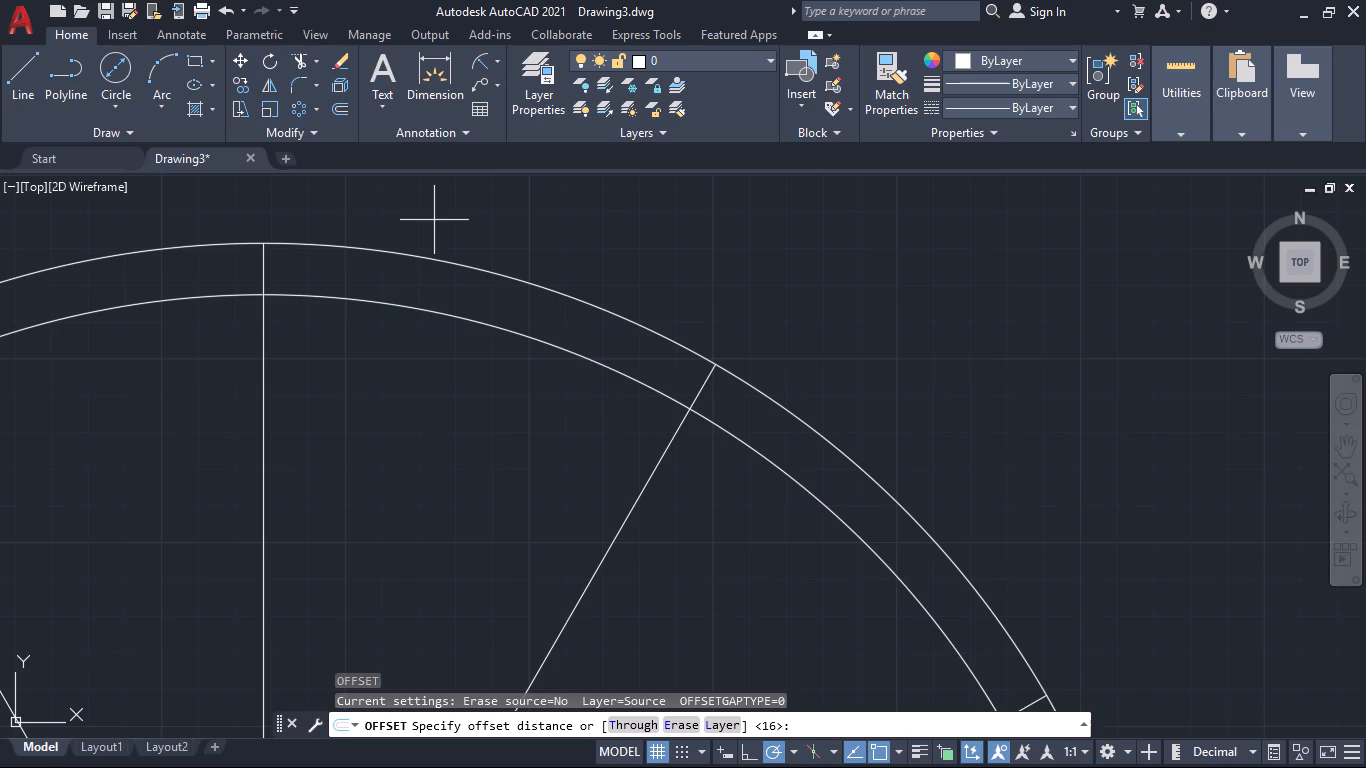
key(1)
key(Return)
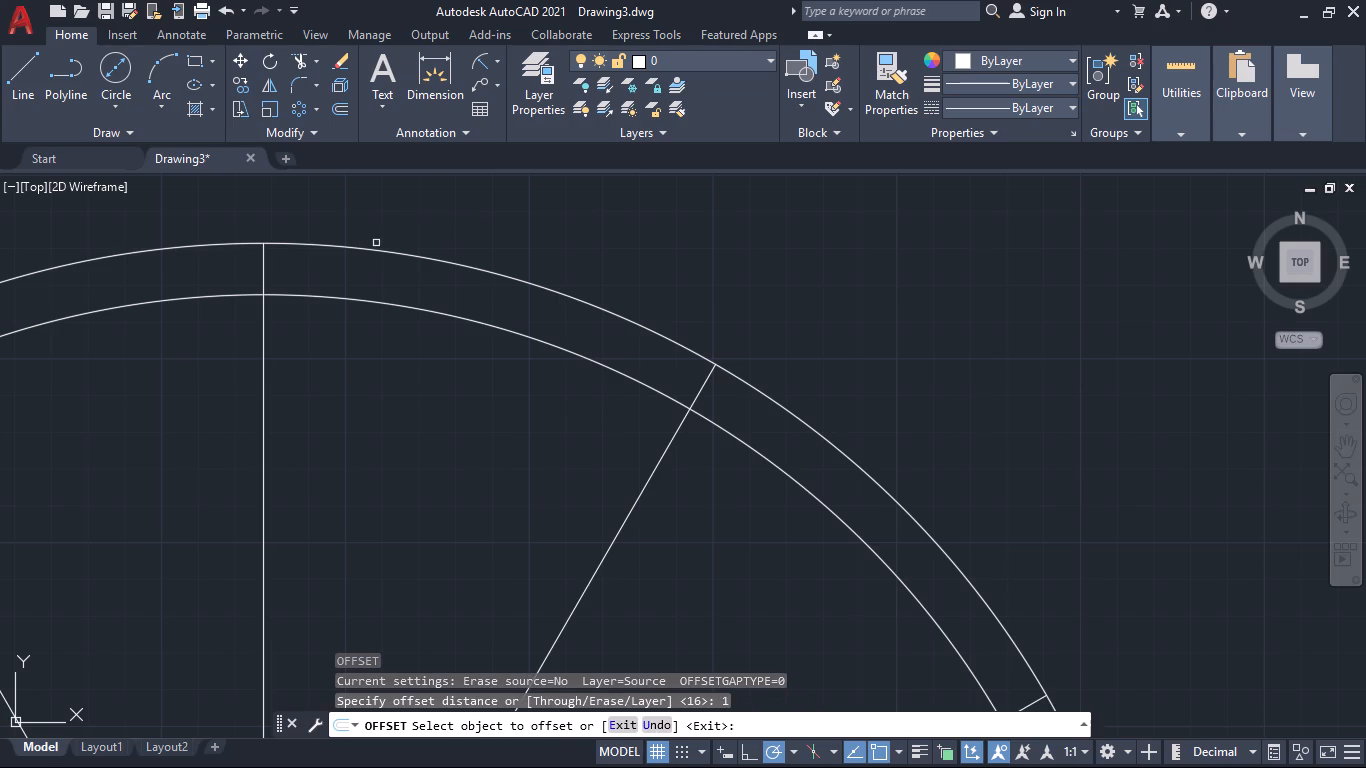
click(263, 285)
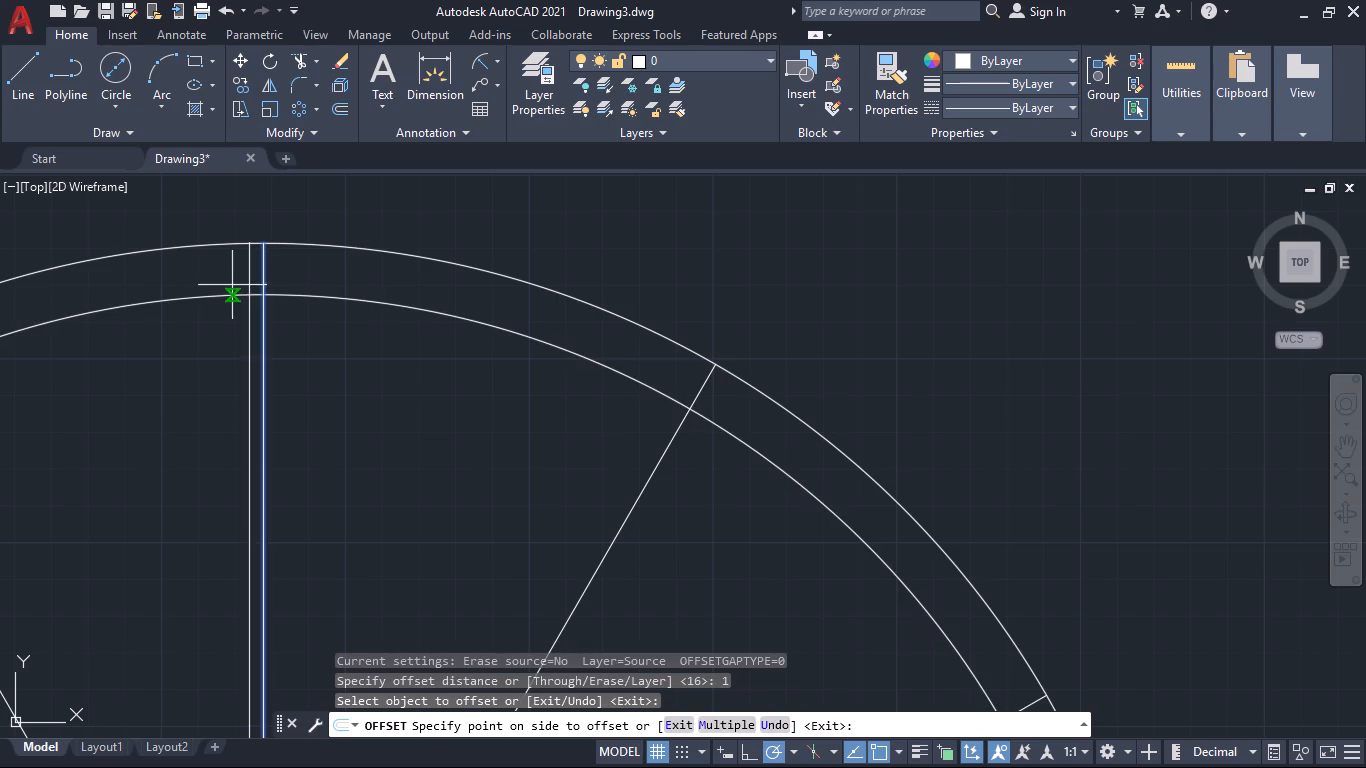
click(232, 285)
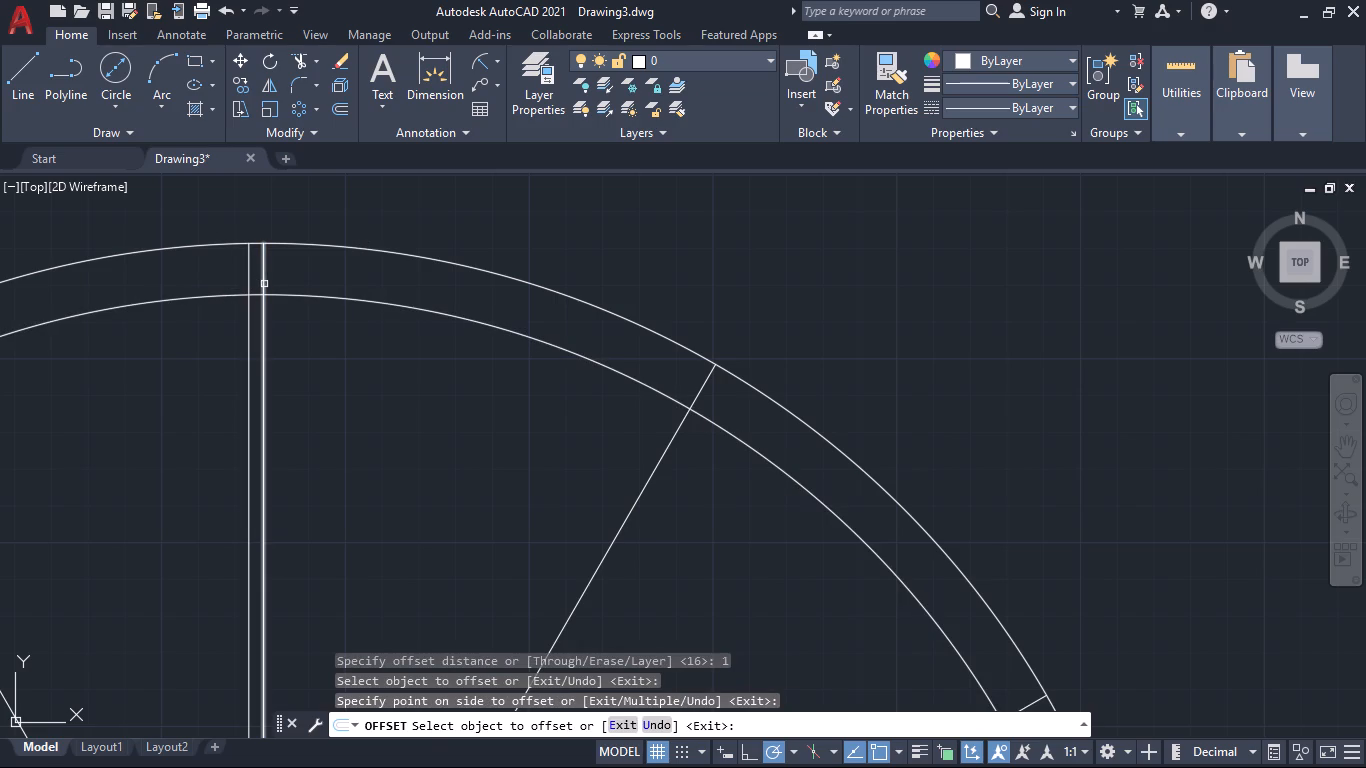
click(264, 284)
click(307, 283)
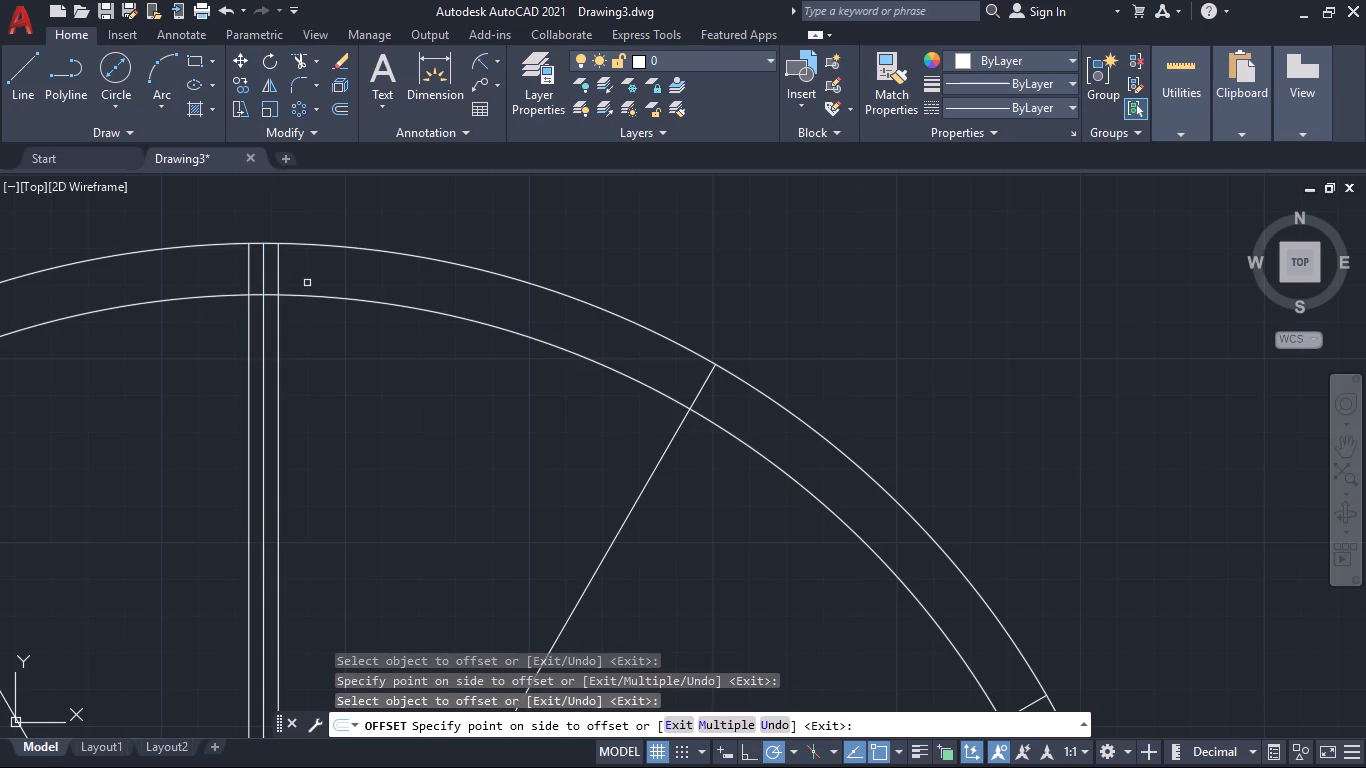
key(space)
Offset the same central vertical spoke line by 4.5 mm to both sides.
key(space)
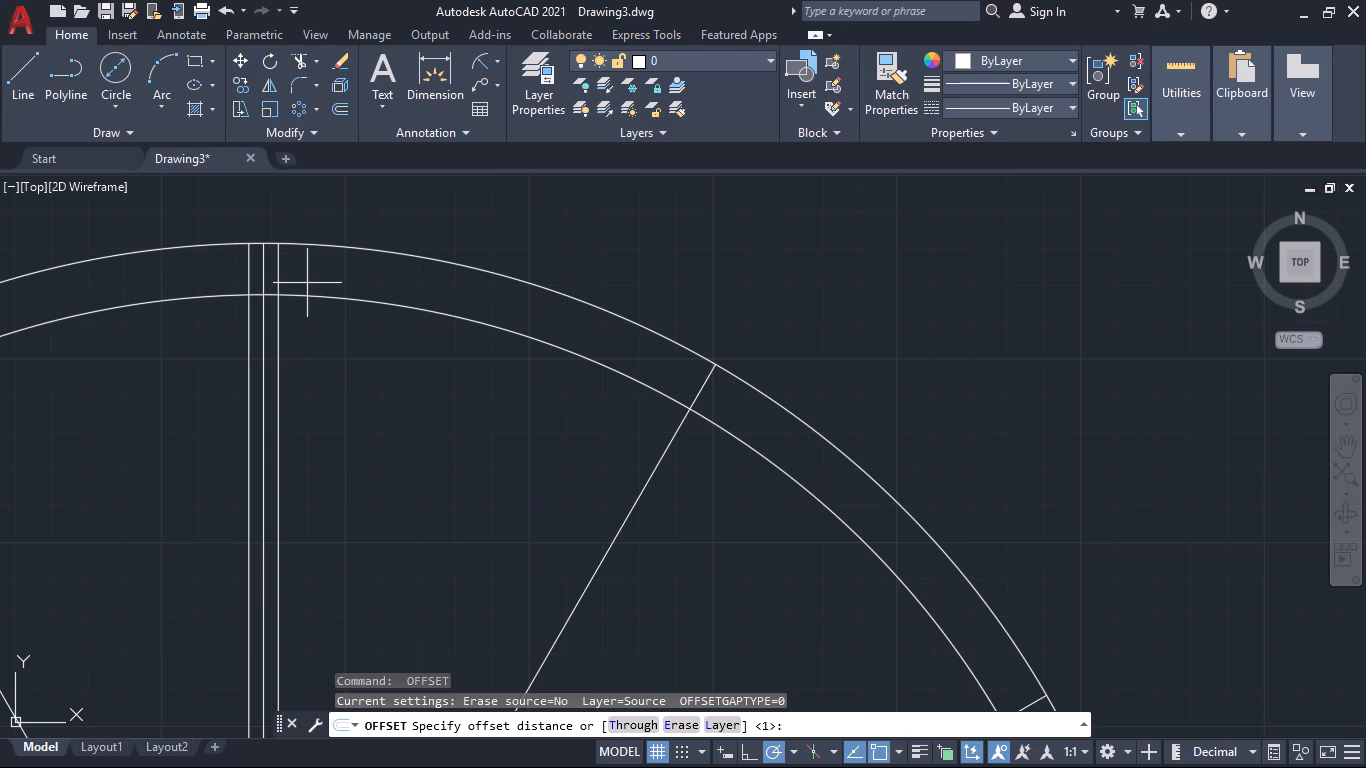
text(4.5)
key(Return)
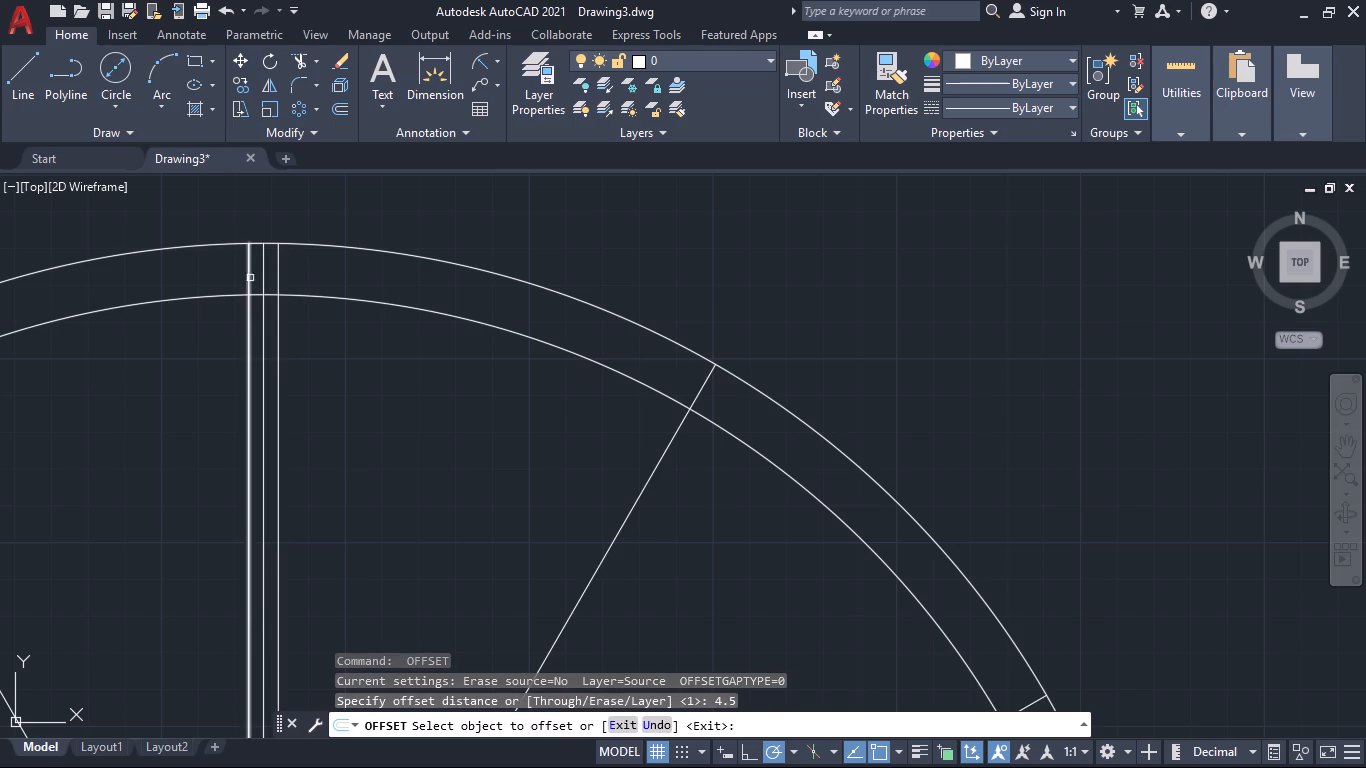
click(262, 278)
click(214, 281)
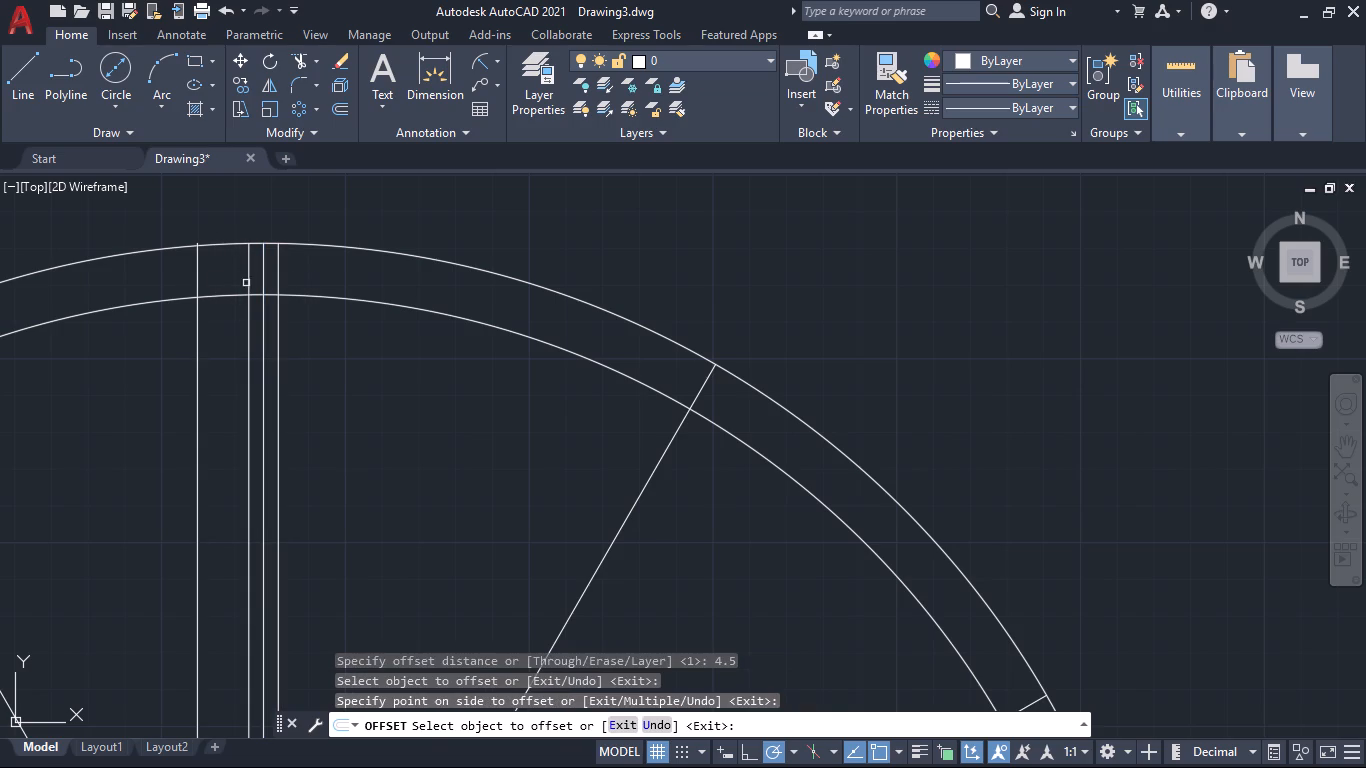
click(262, 284)
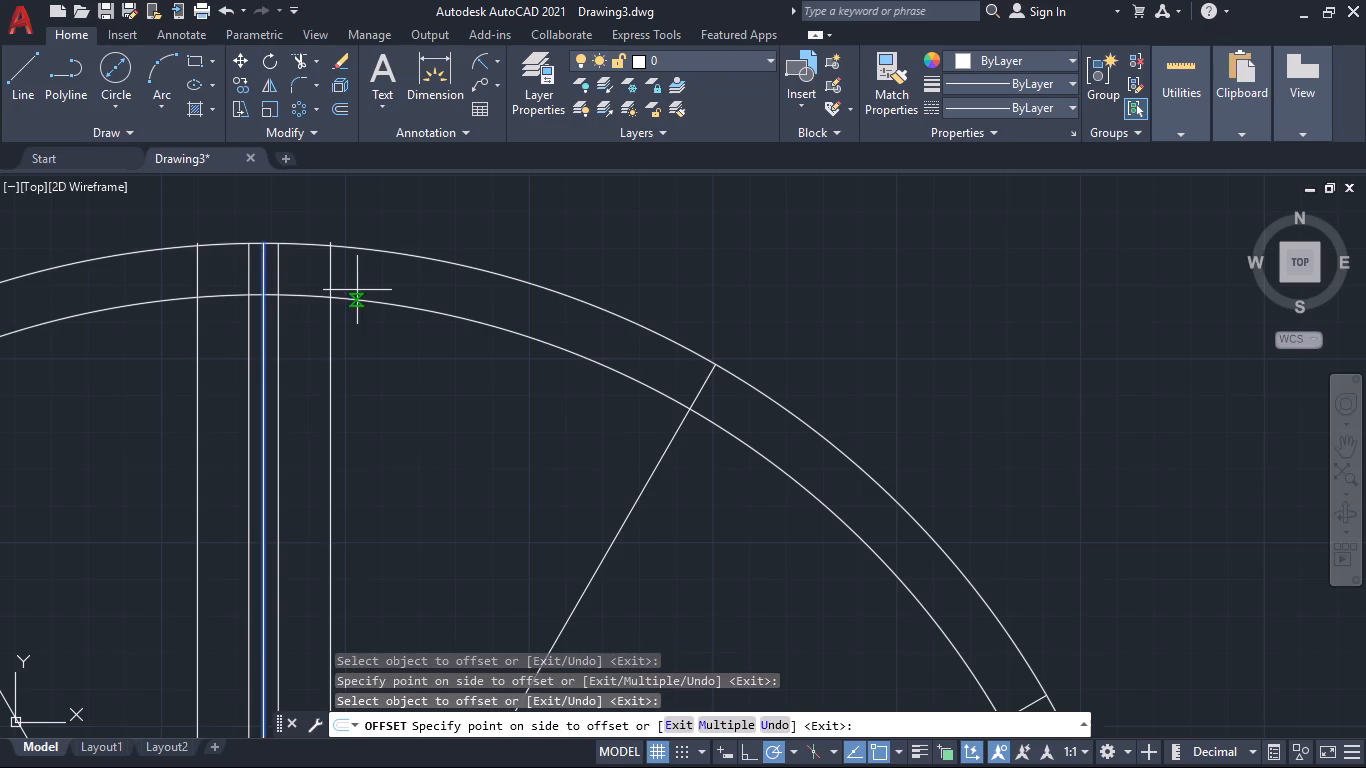
click(357, 290)
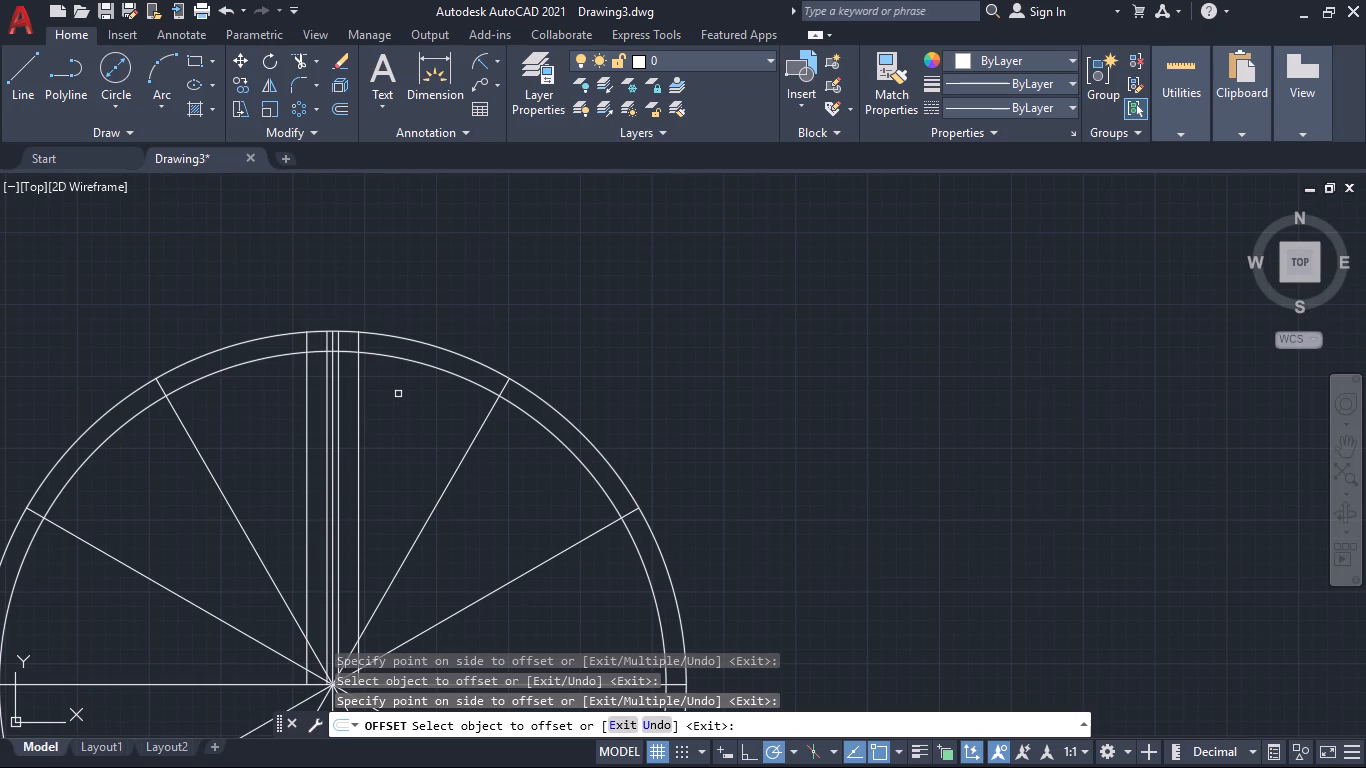
click(399, 396)
key(Escape)
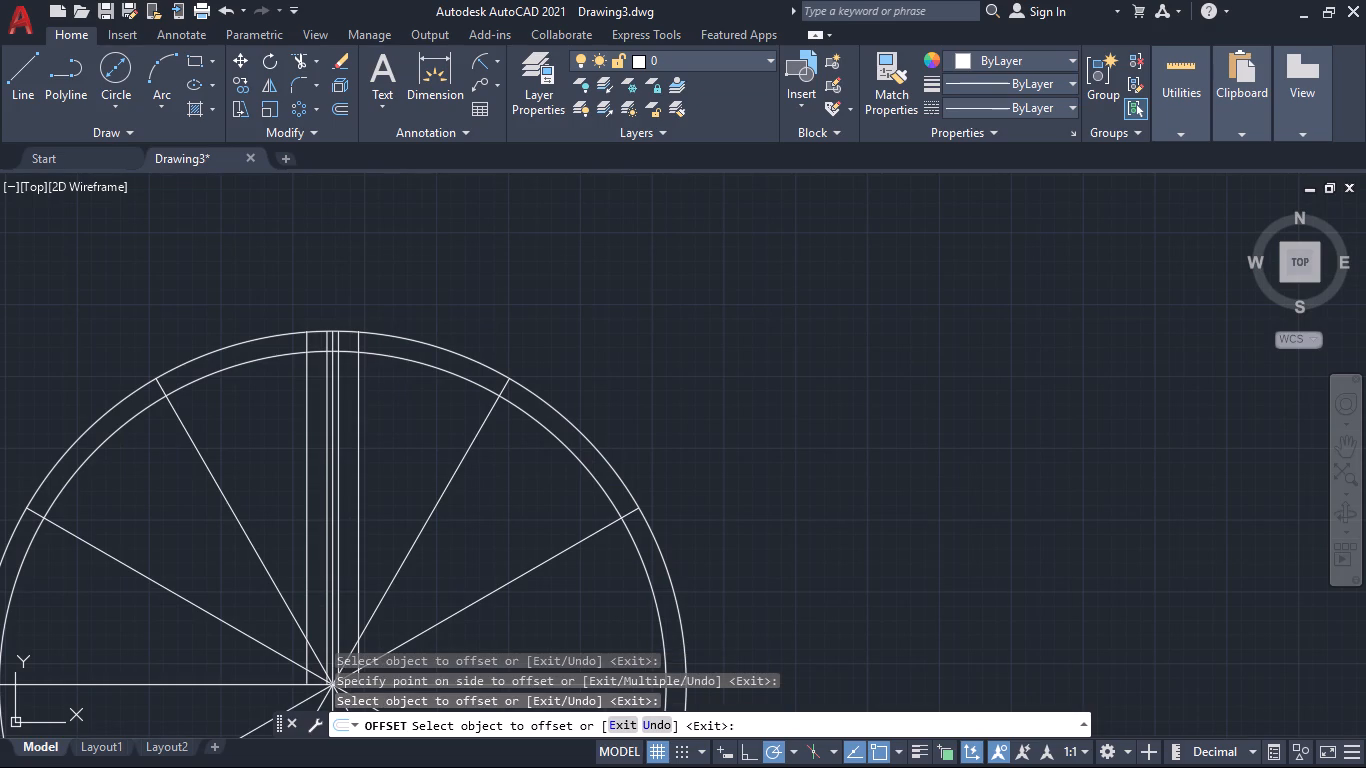
Draw a concentric circle of diameter 105 mm at the second wheel's centre.
click(112, 60)
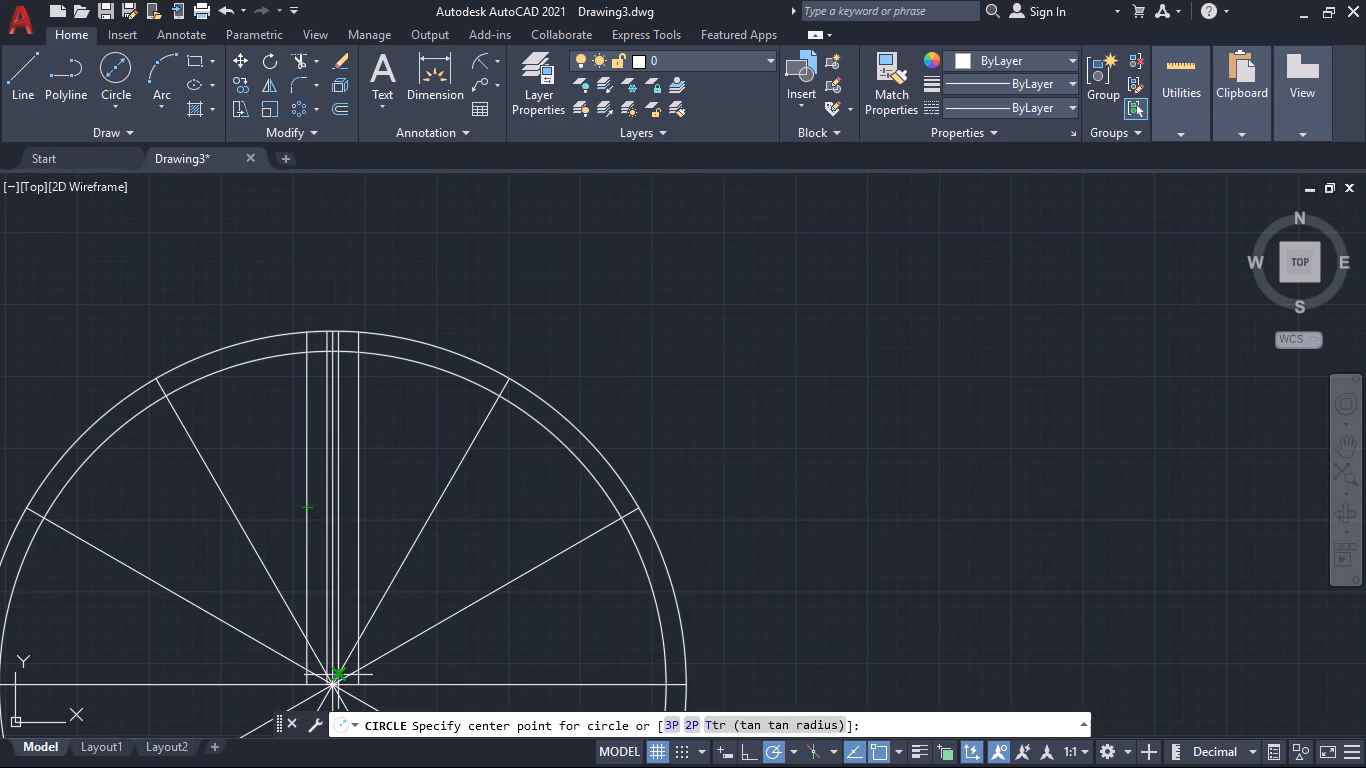
click(331, 686)
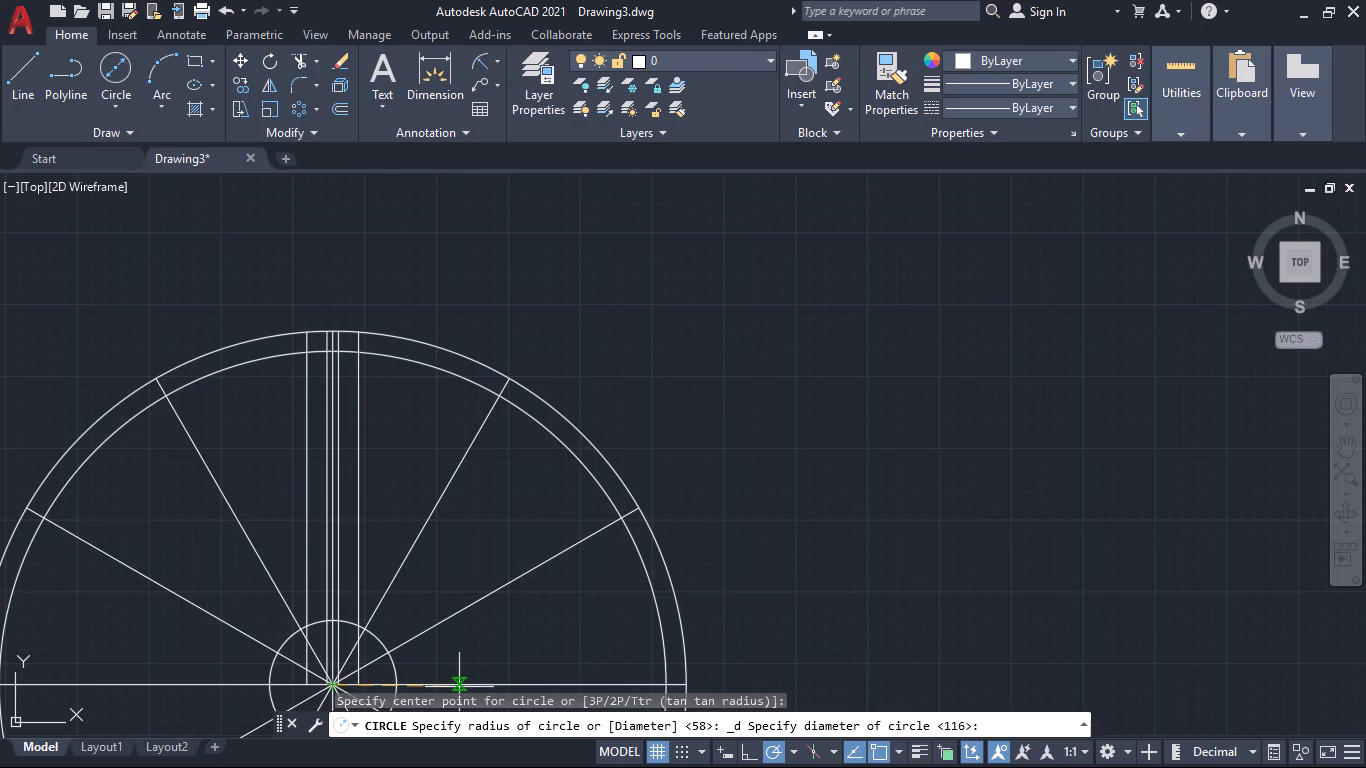
text(105)
key(Return)
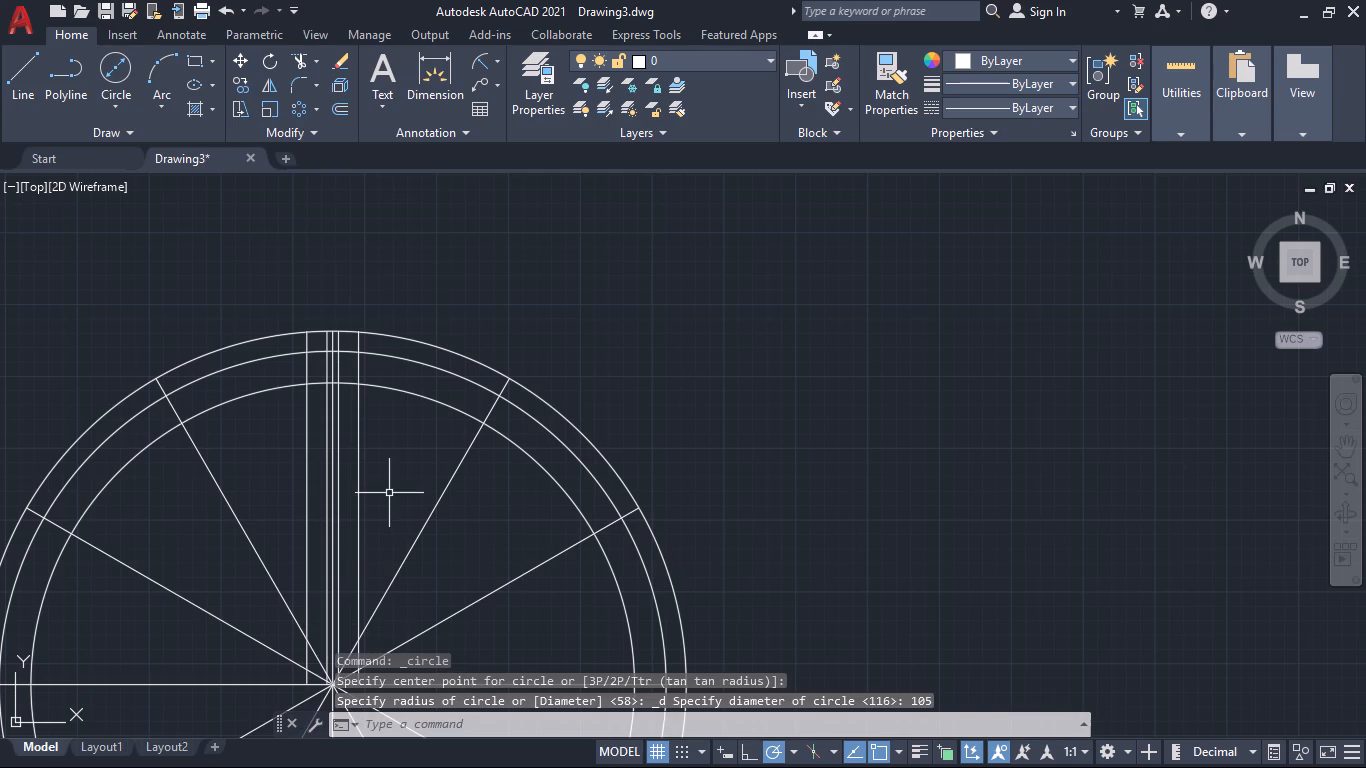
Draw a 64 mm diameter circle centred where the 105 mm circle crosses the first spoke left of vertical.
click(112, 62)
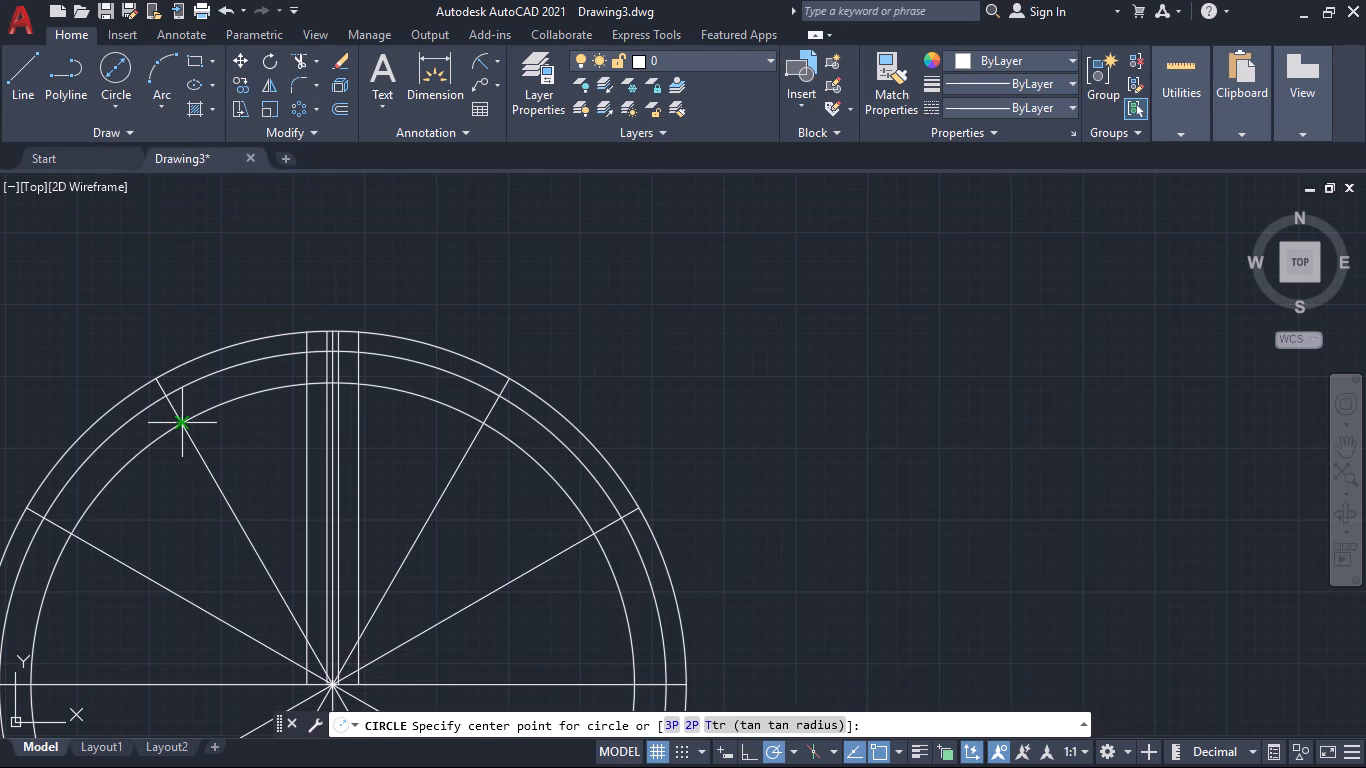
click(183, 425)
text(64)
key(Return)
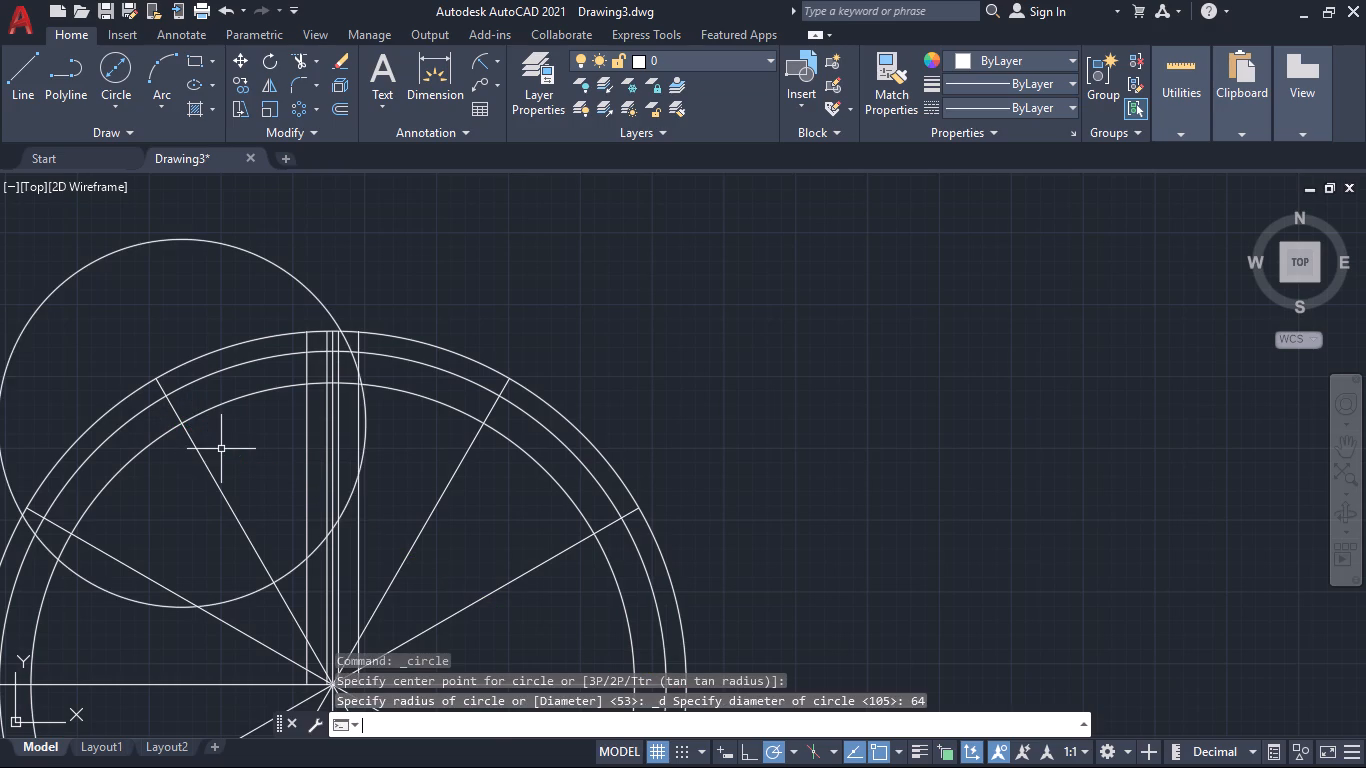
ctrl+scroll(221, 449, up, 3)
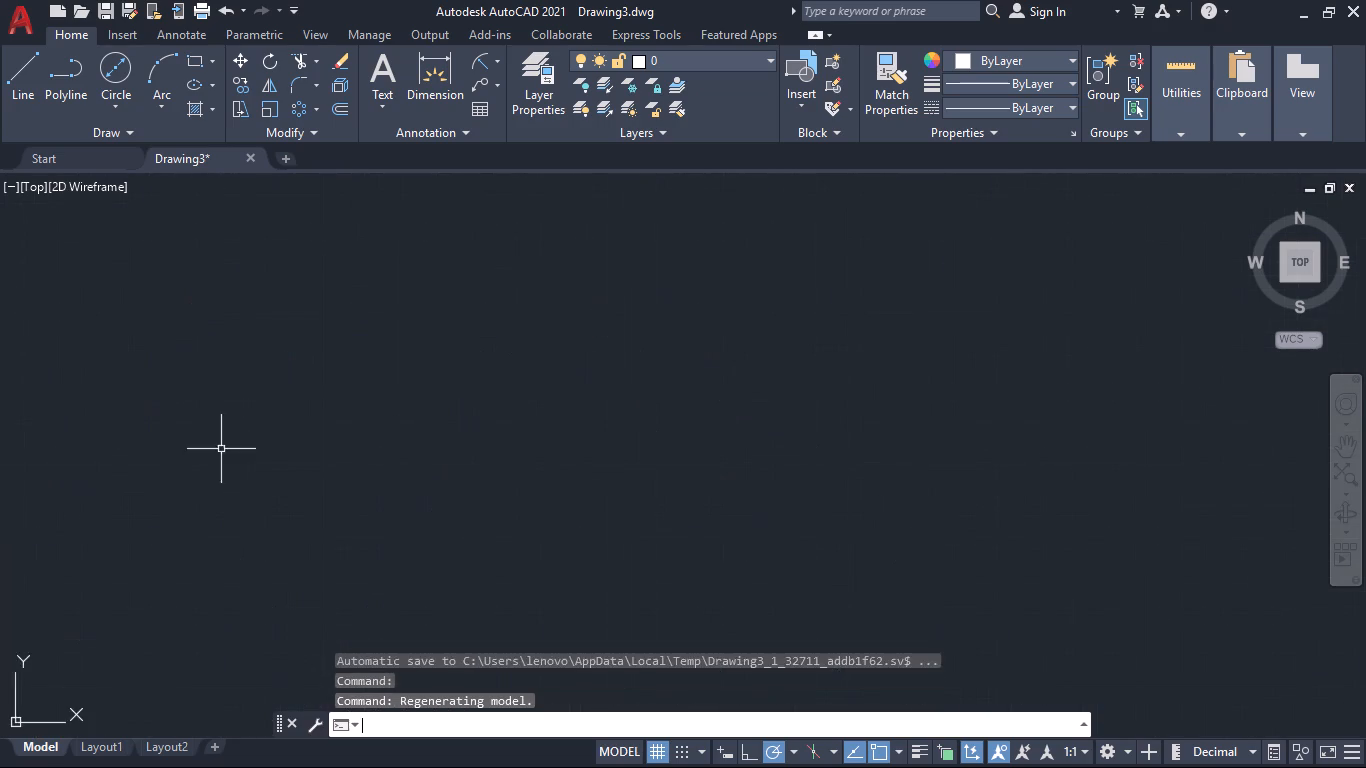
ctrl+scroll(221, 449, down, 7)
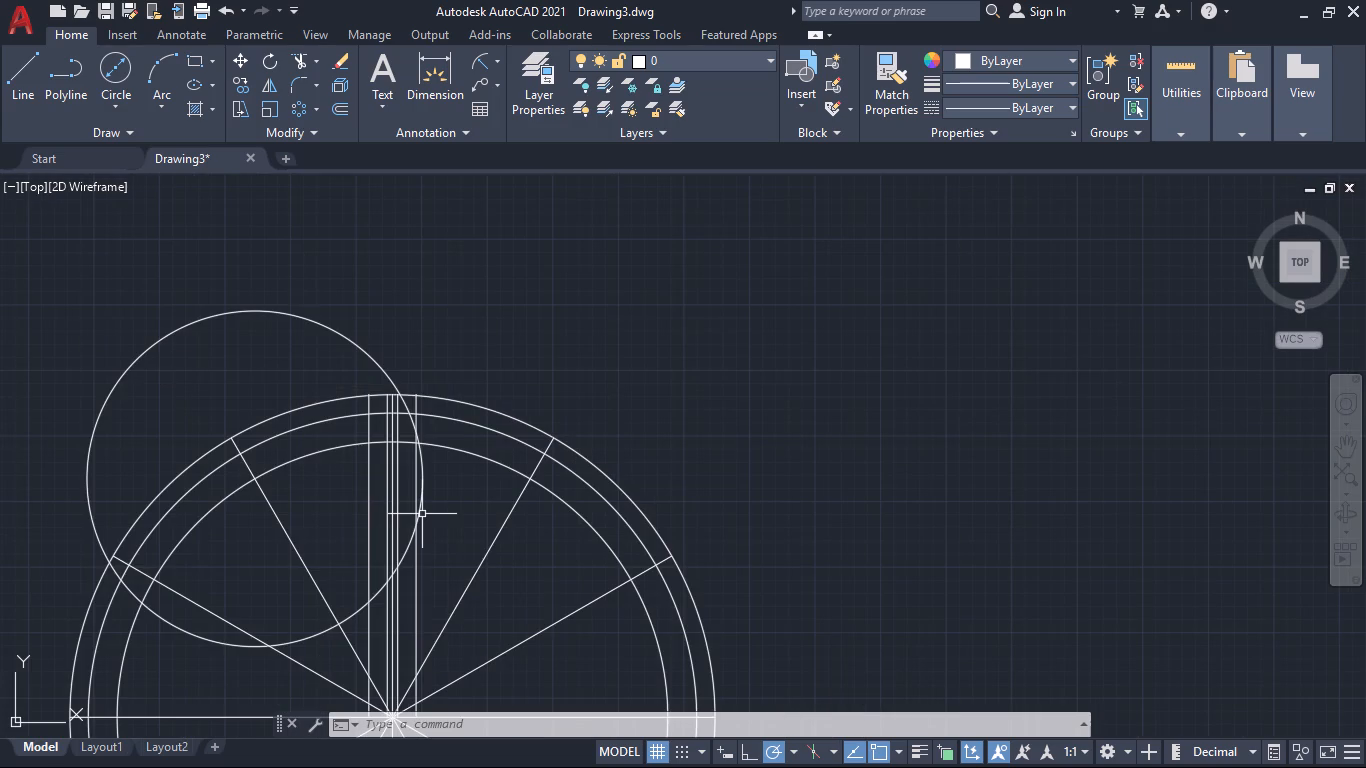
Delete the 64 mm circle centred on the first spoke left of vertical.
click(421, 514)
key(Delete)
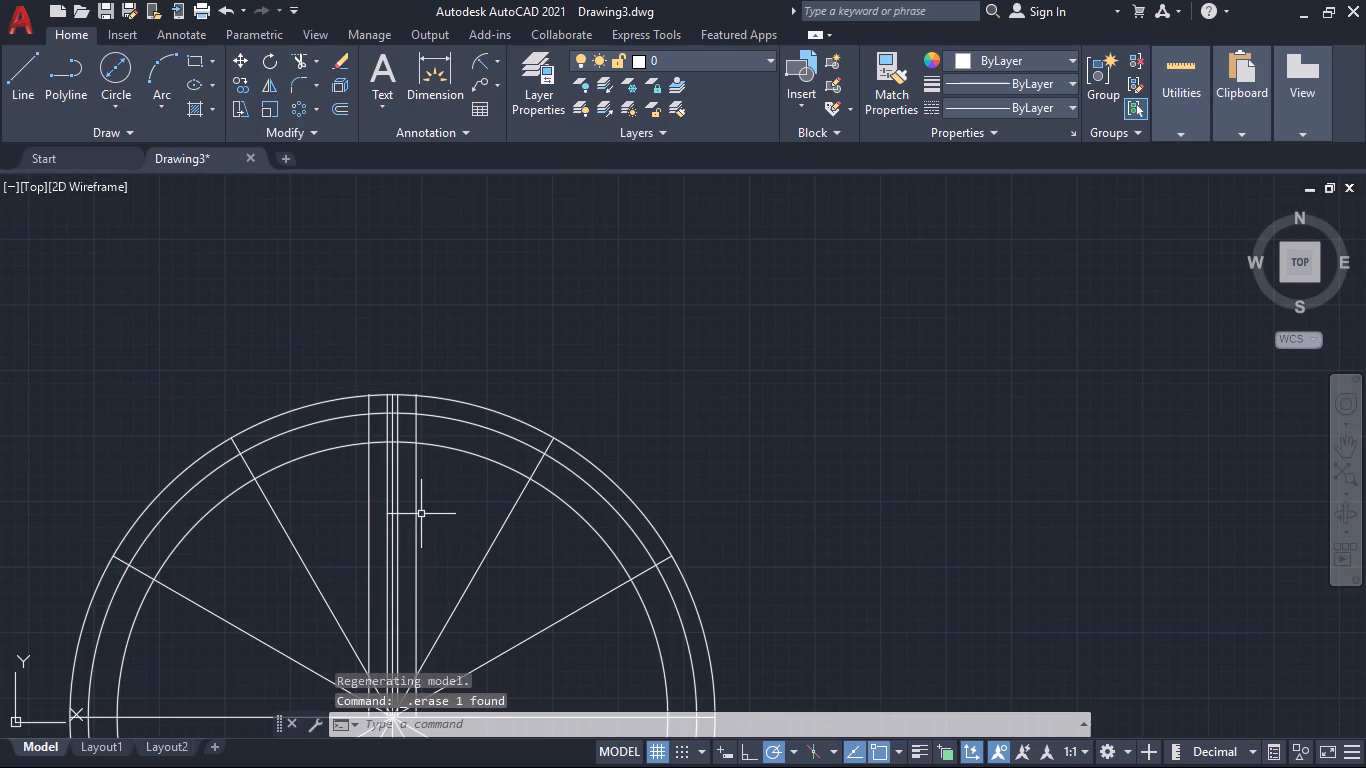
Draw a 64 mm diameter circle centred where the 105 mm circle crosses the first spoke right of vertical.
click(110, 66)
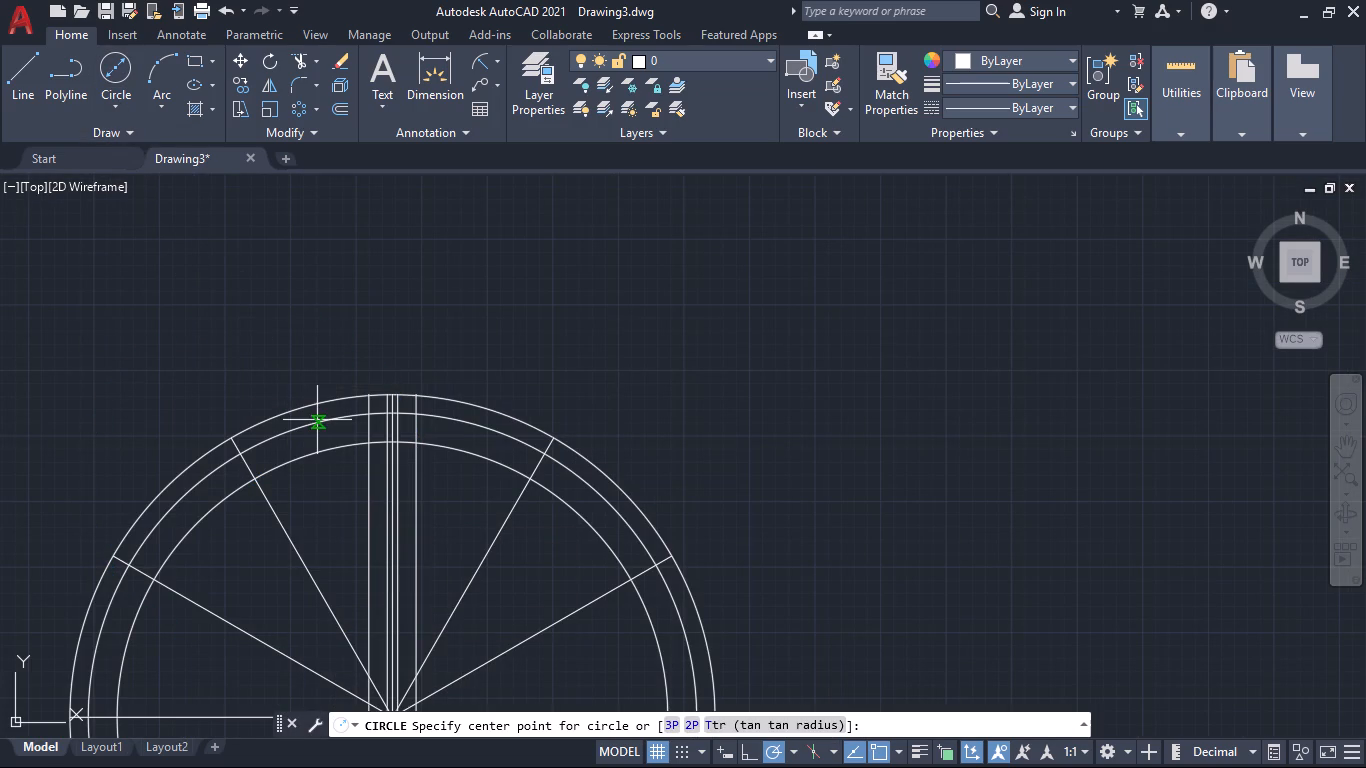
click(528, 479)
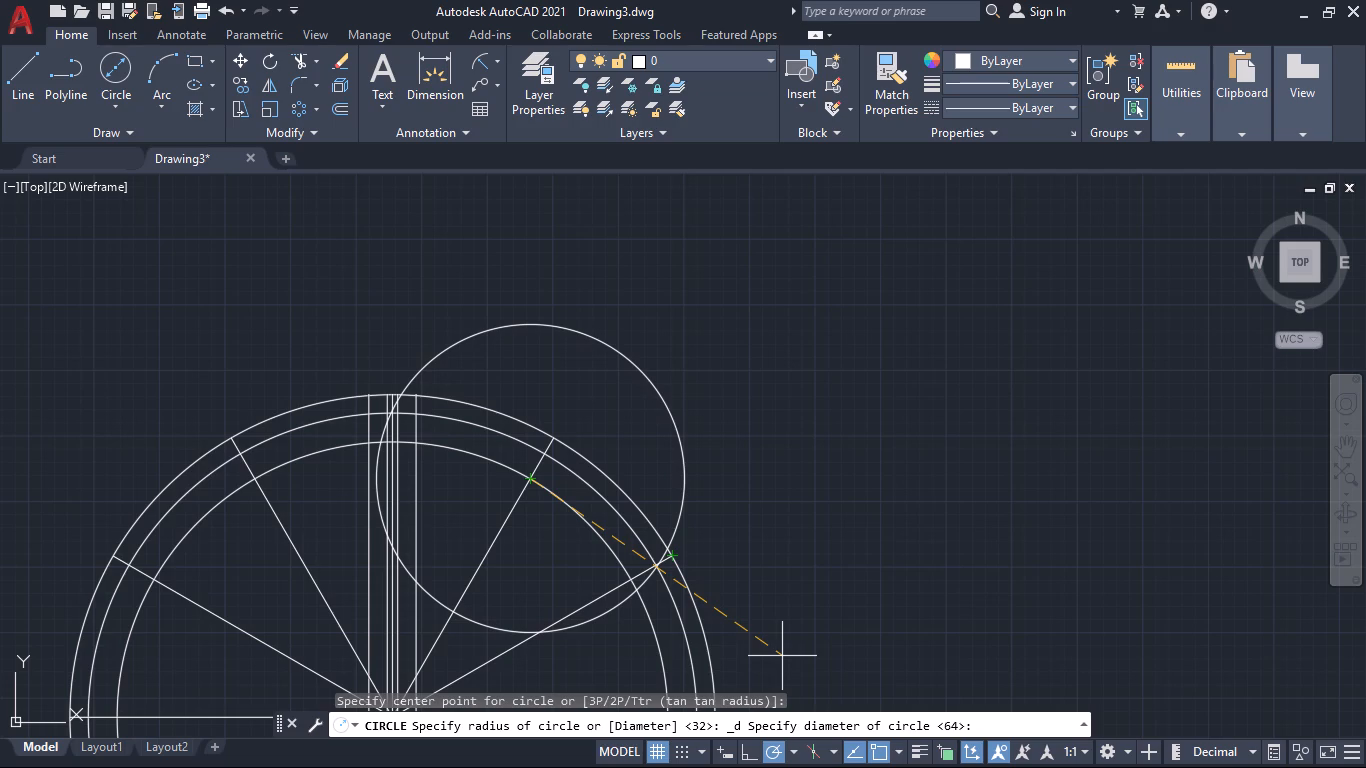
text(64)
key(Return)
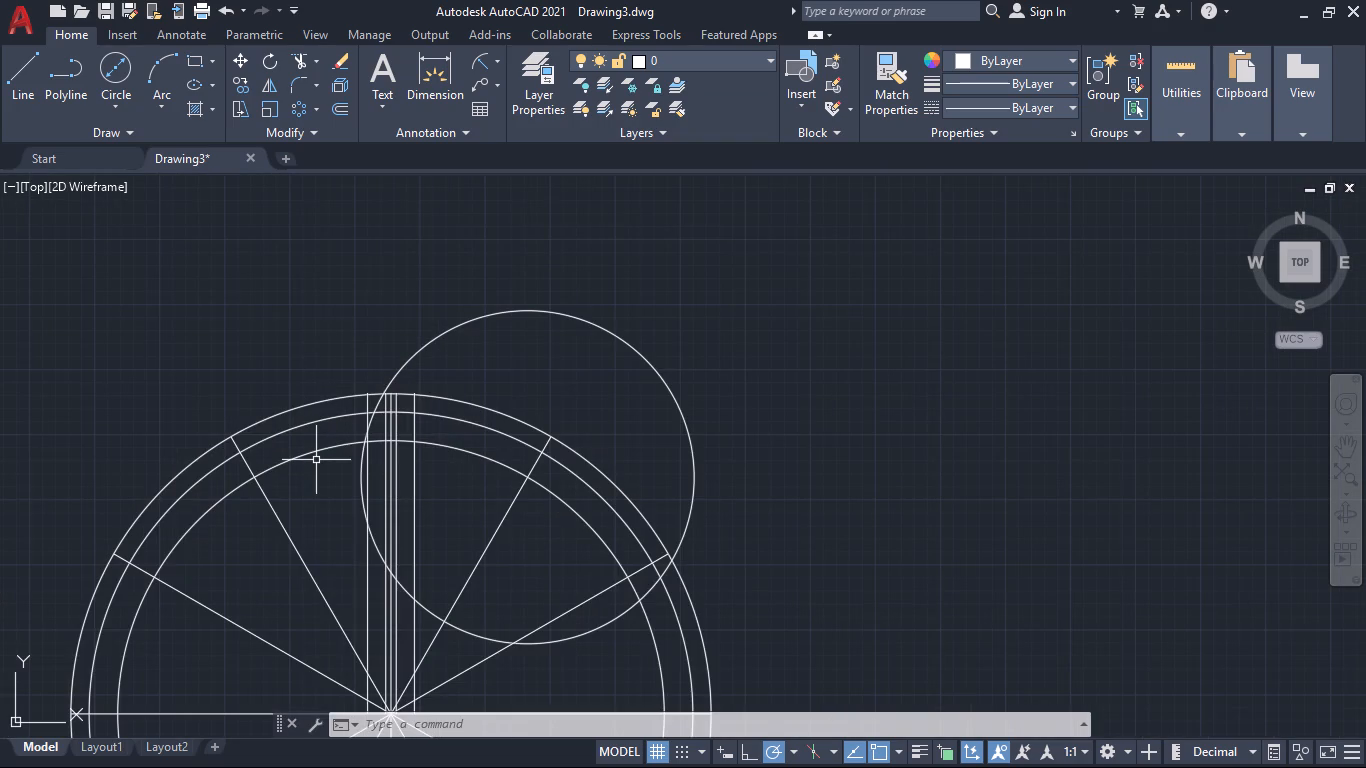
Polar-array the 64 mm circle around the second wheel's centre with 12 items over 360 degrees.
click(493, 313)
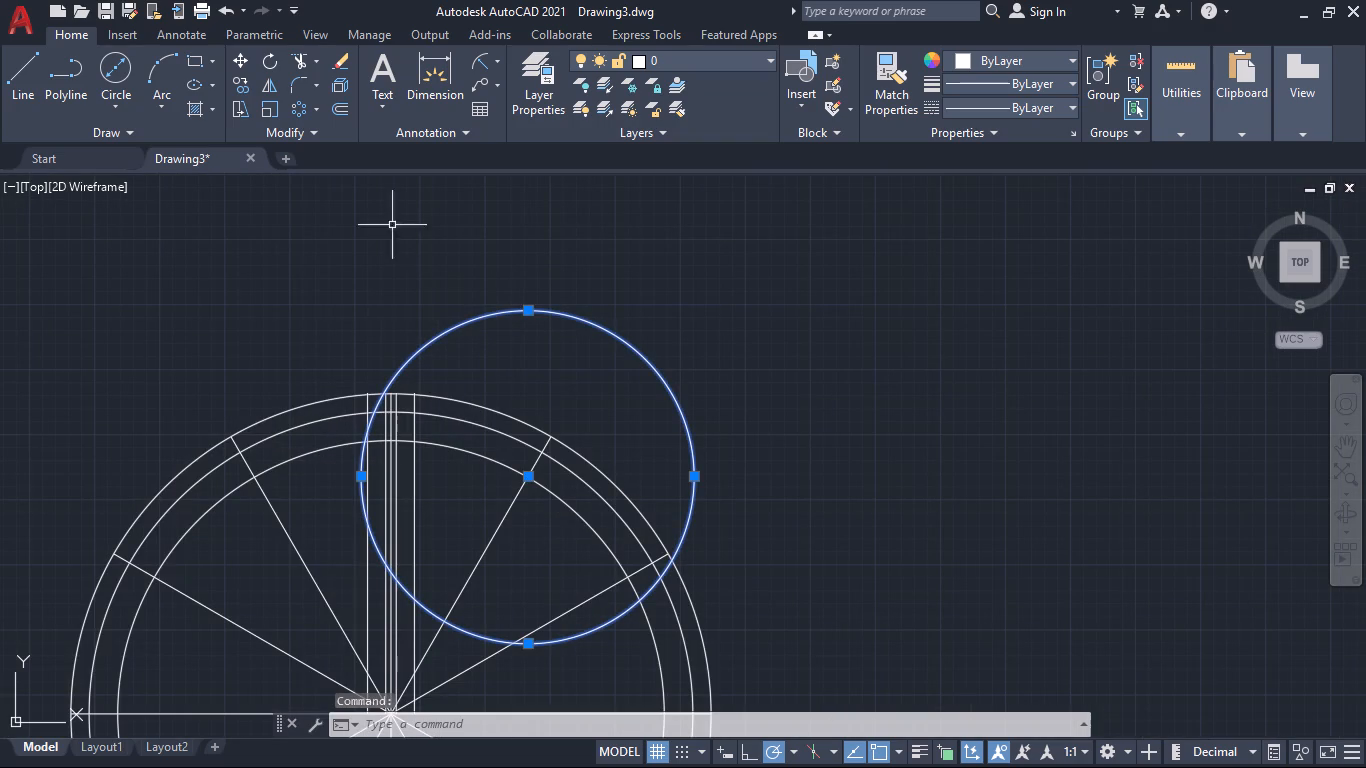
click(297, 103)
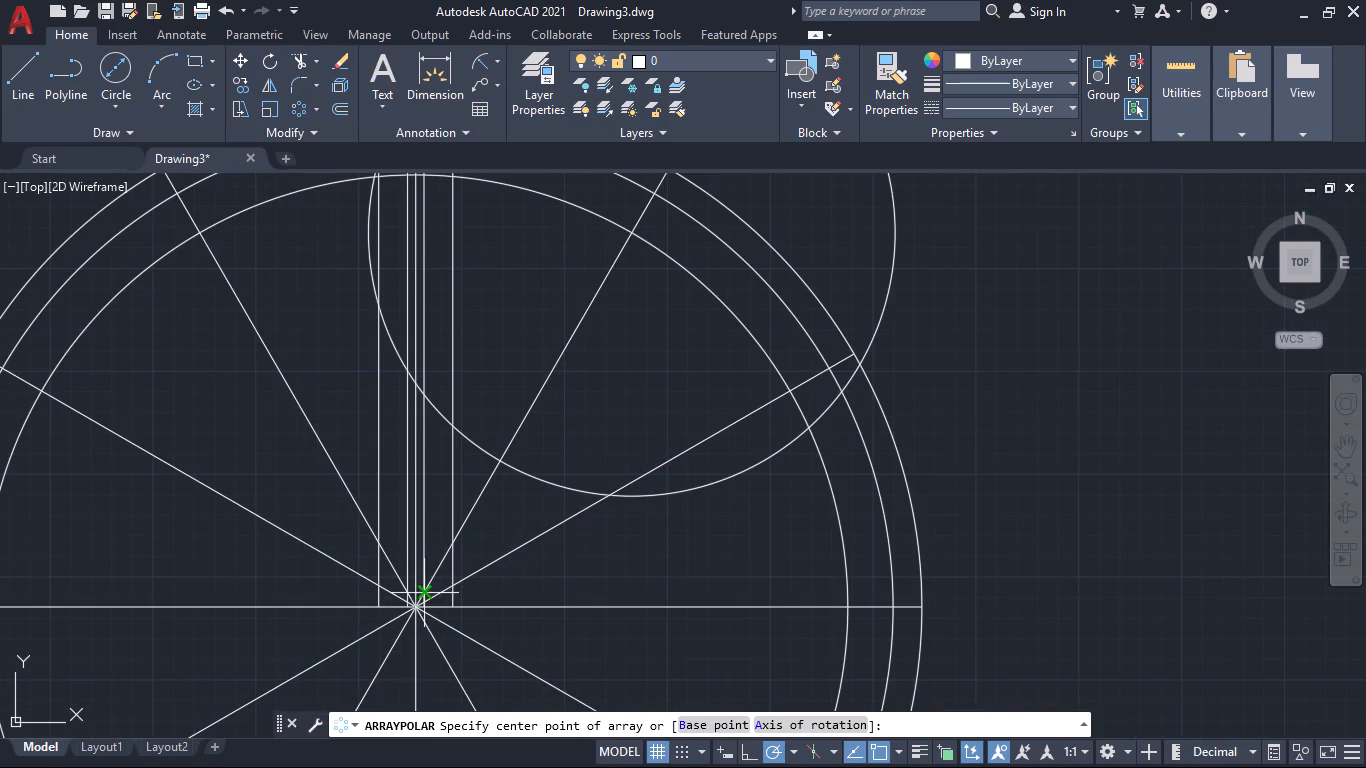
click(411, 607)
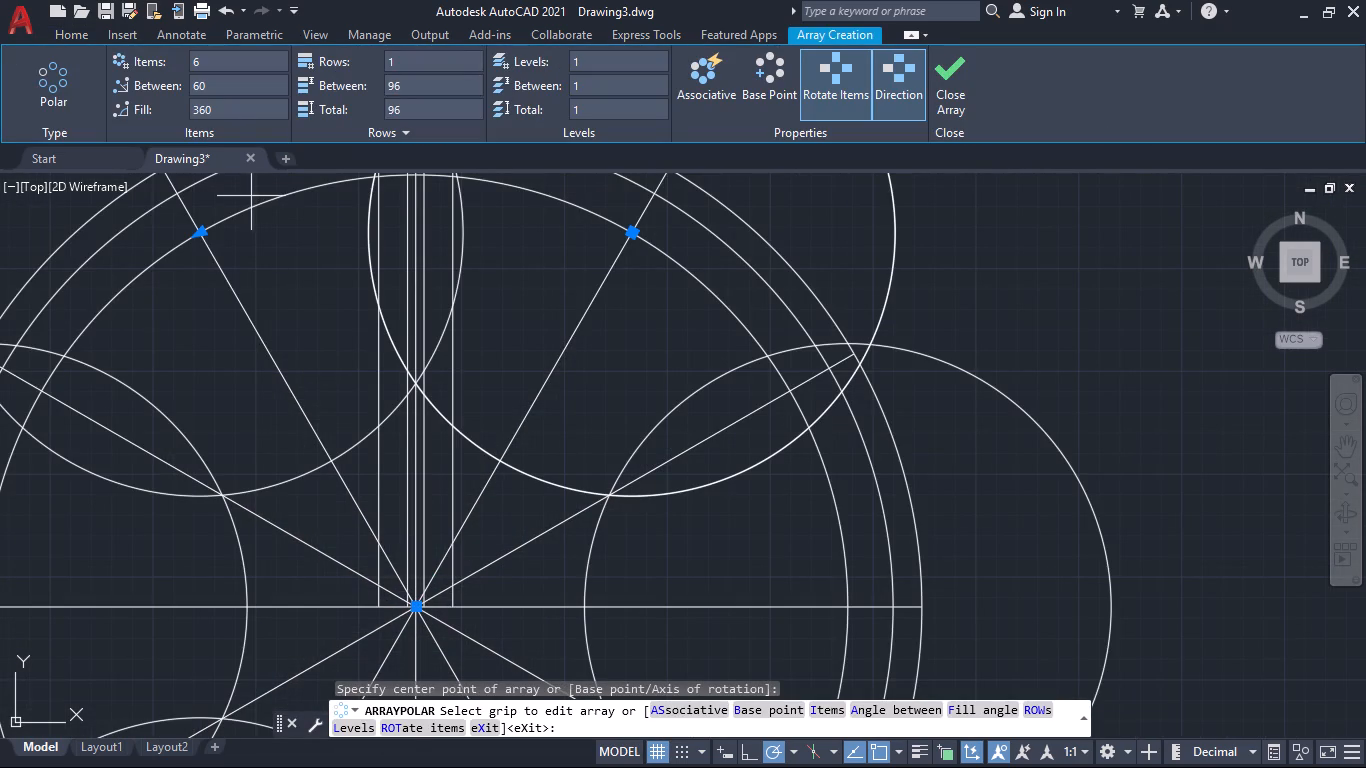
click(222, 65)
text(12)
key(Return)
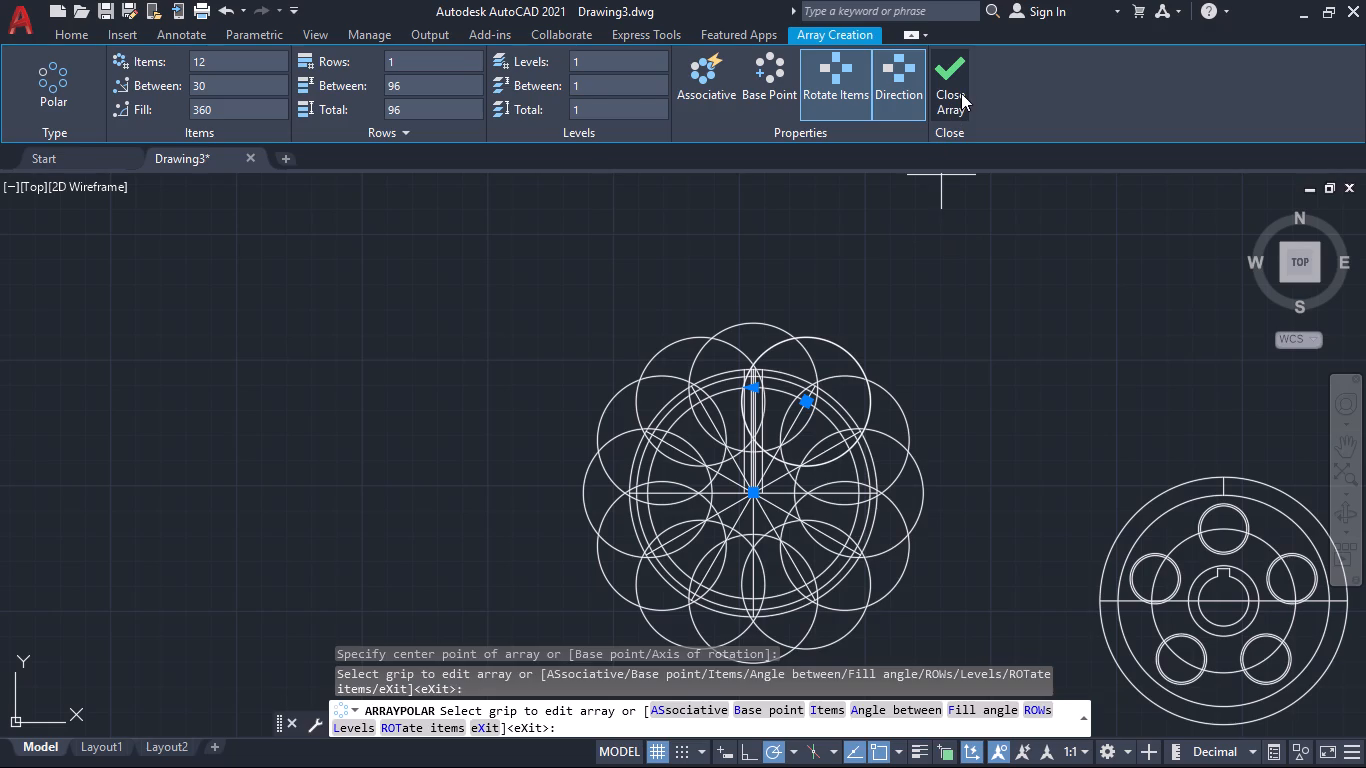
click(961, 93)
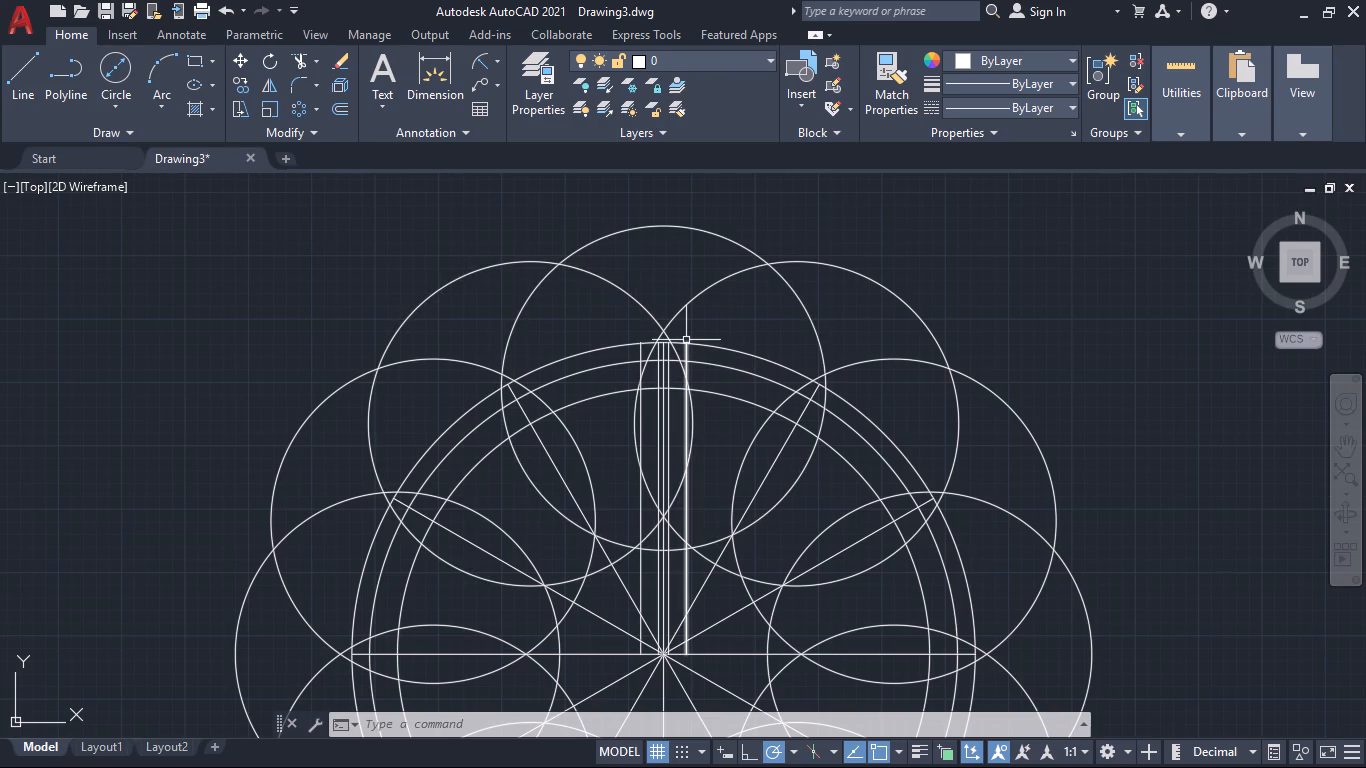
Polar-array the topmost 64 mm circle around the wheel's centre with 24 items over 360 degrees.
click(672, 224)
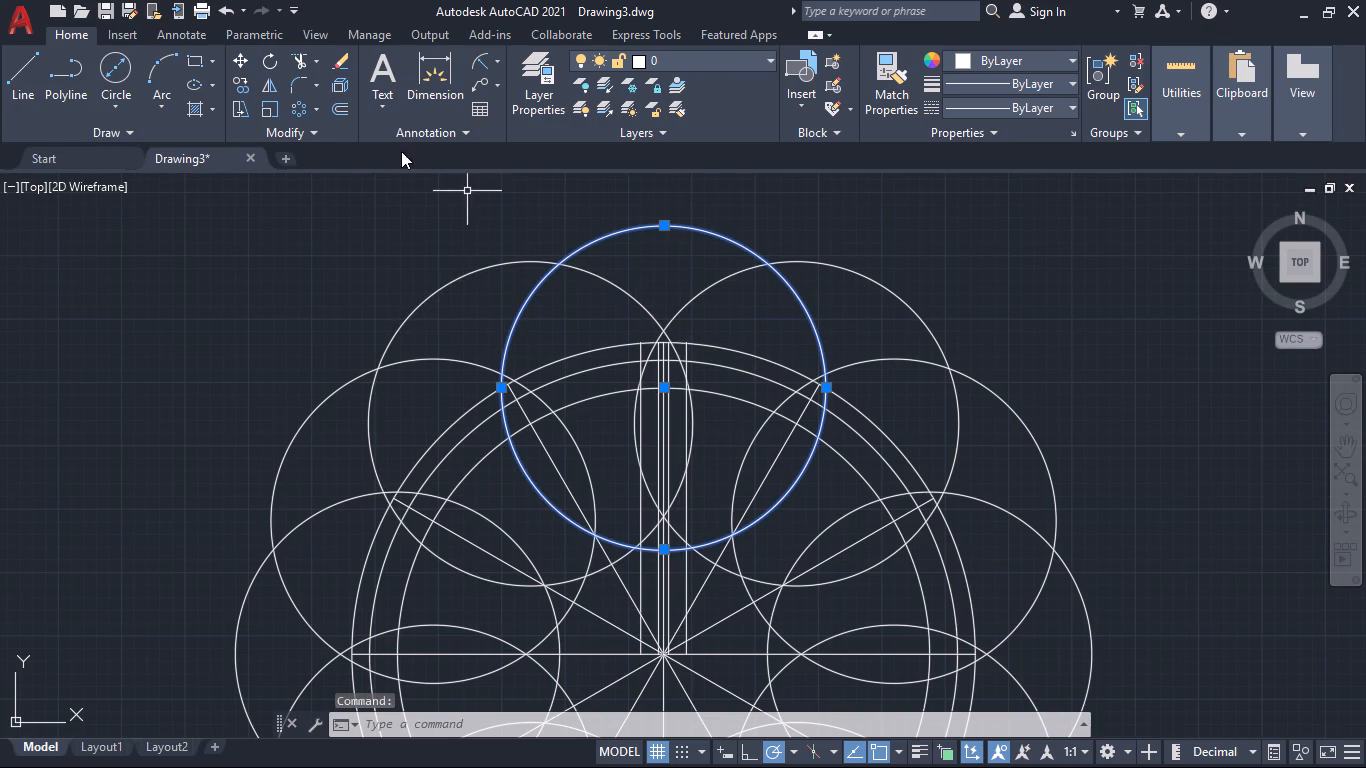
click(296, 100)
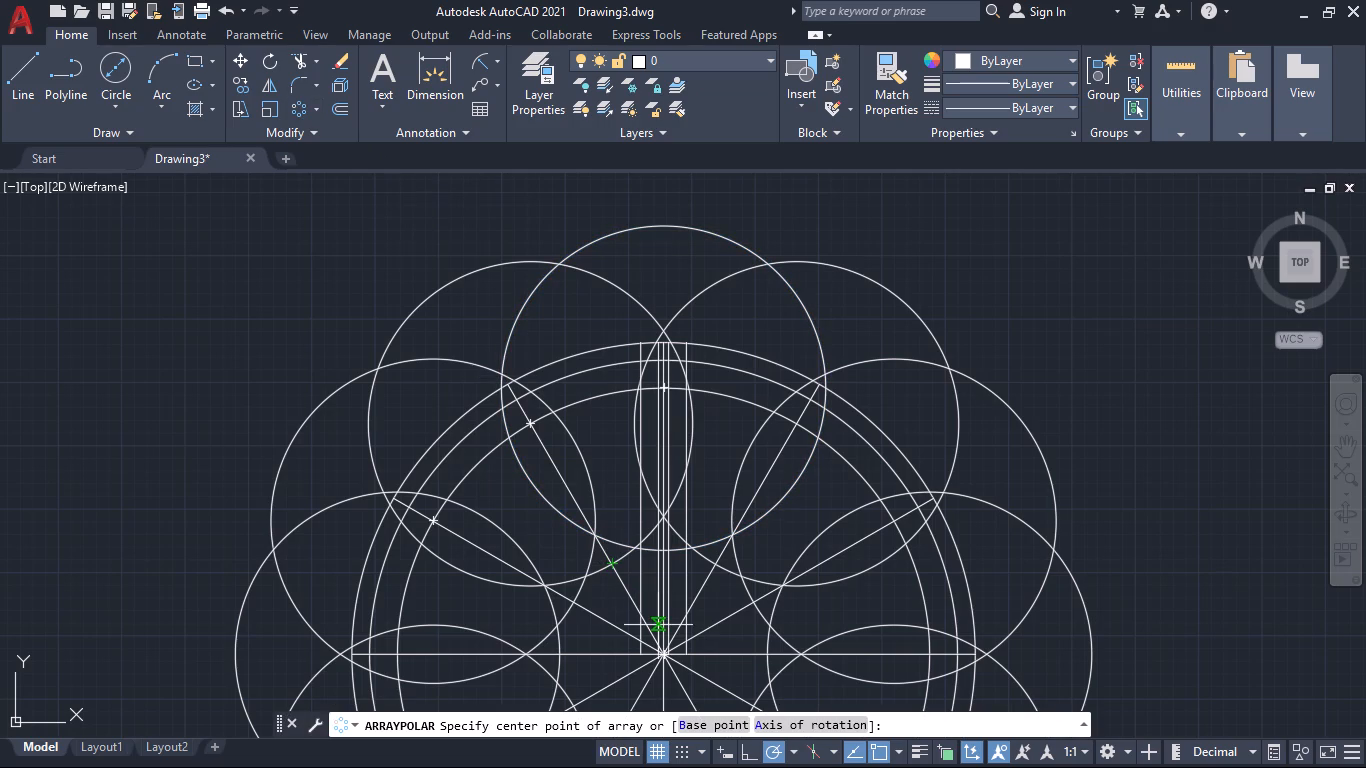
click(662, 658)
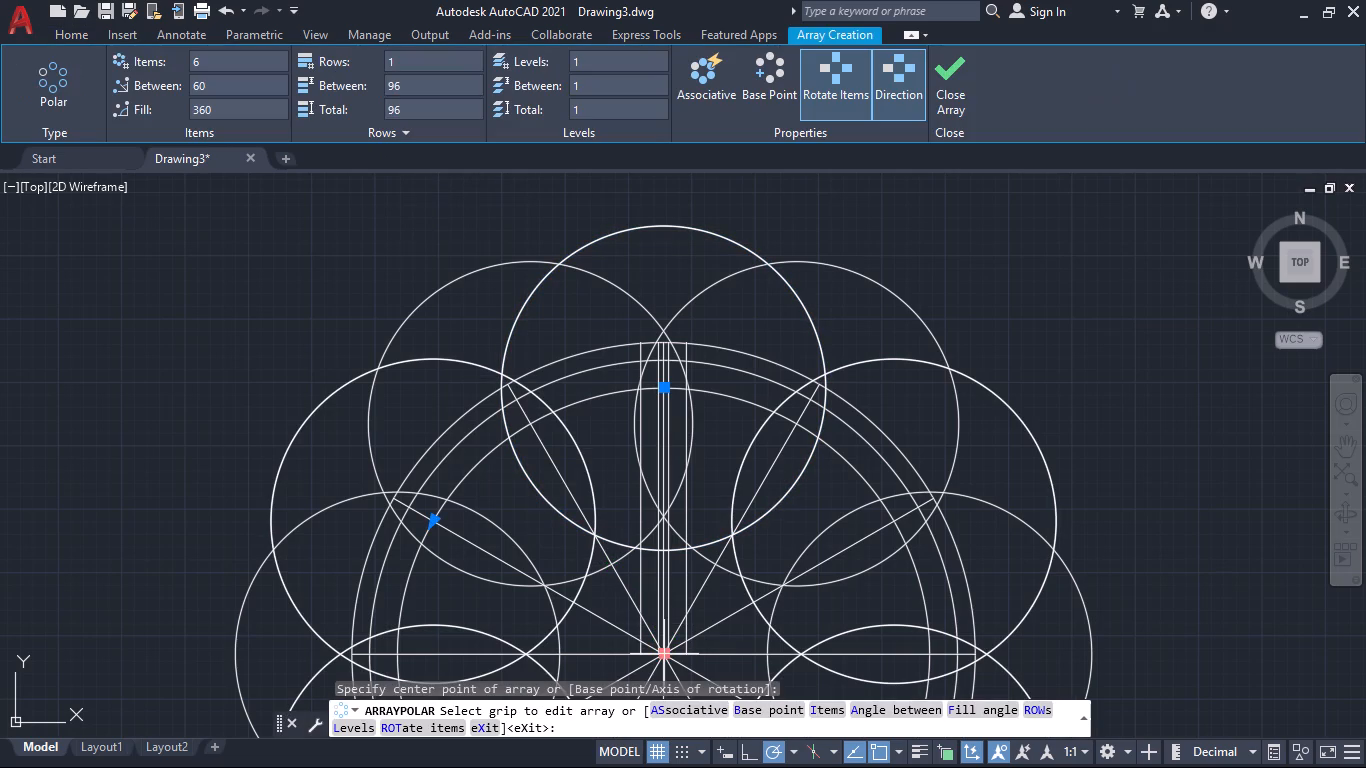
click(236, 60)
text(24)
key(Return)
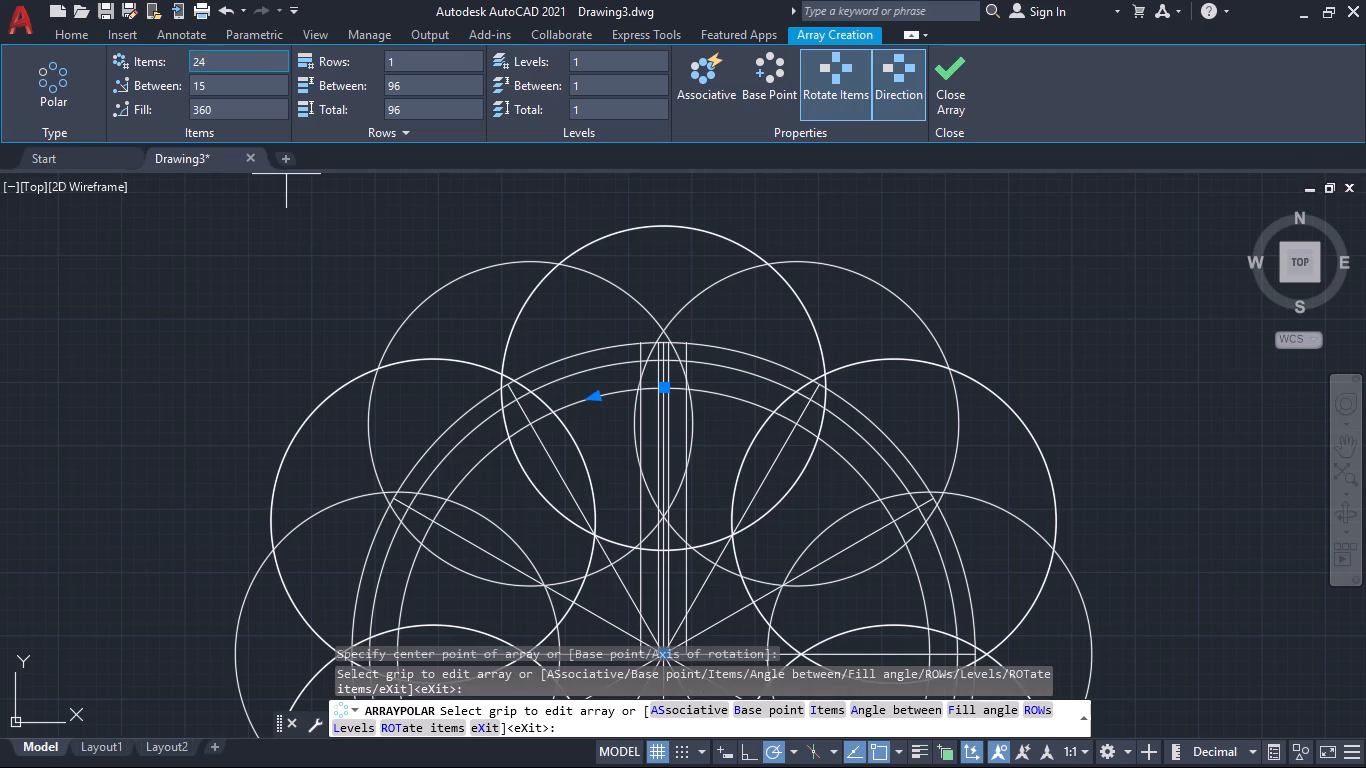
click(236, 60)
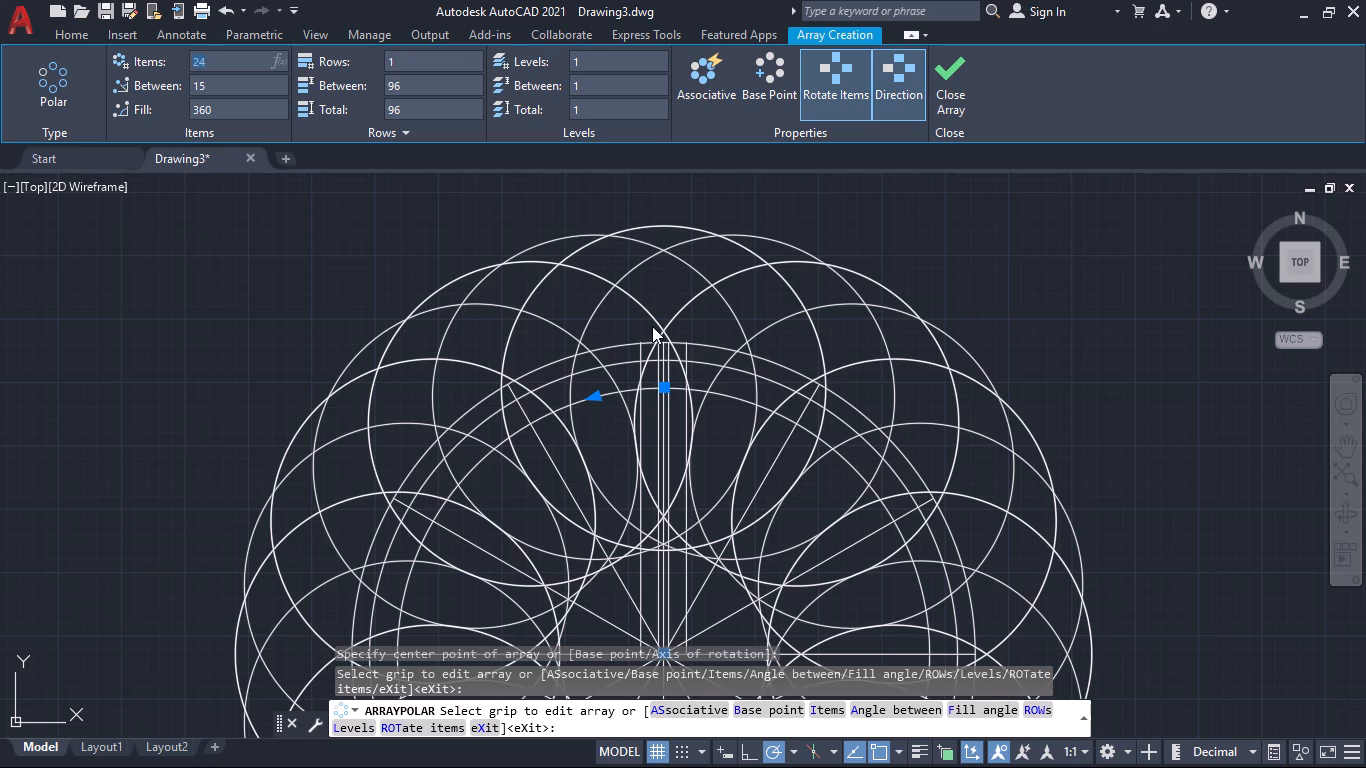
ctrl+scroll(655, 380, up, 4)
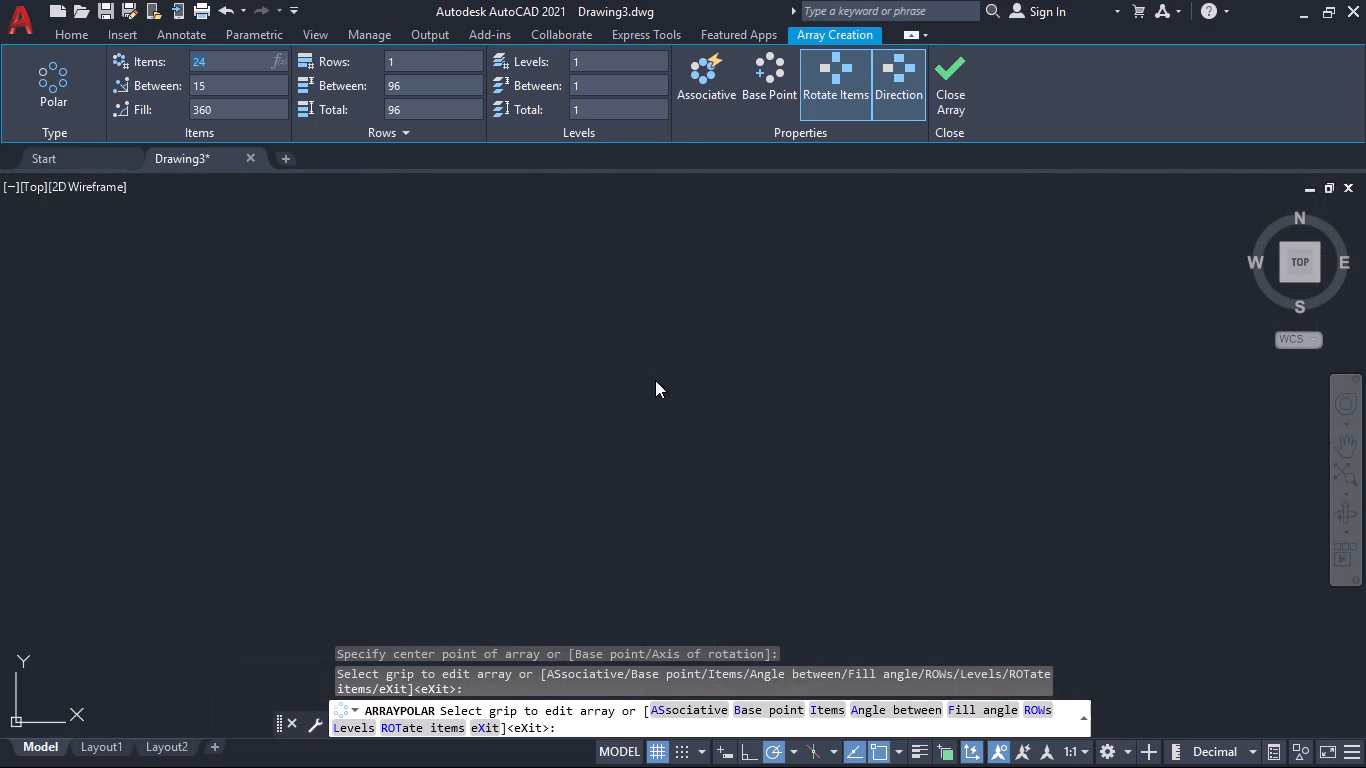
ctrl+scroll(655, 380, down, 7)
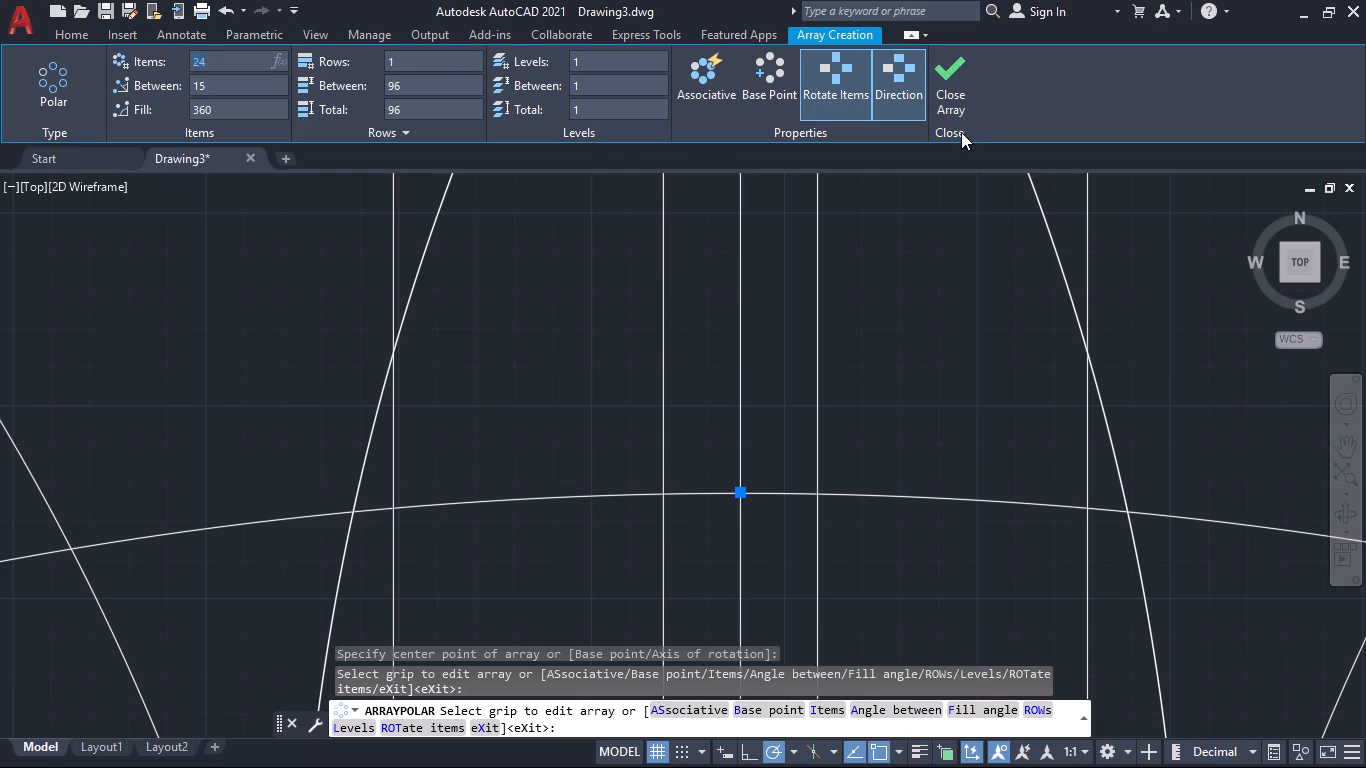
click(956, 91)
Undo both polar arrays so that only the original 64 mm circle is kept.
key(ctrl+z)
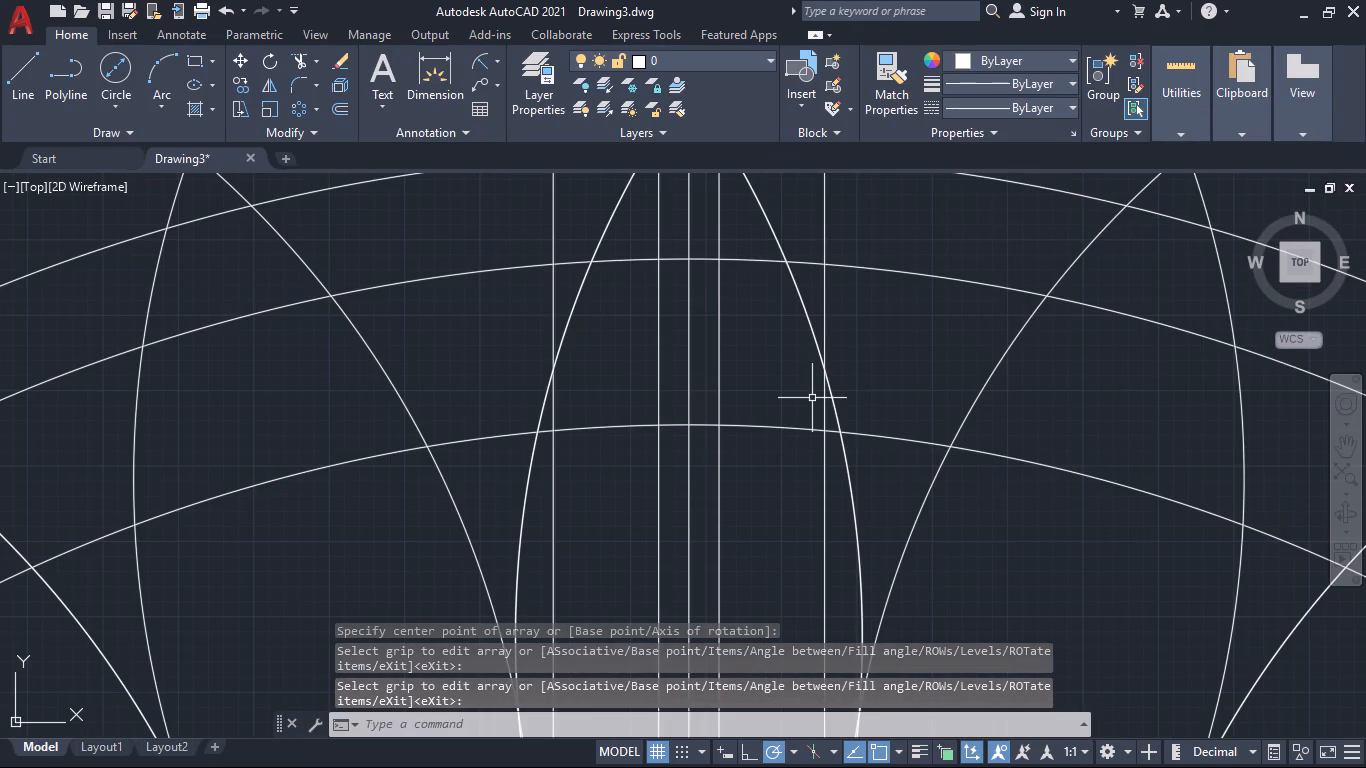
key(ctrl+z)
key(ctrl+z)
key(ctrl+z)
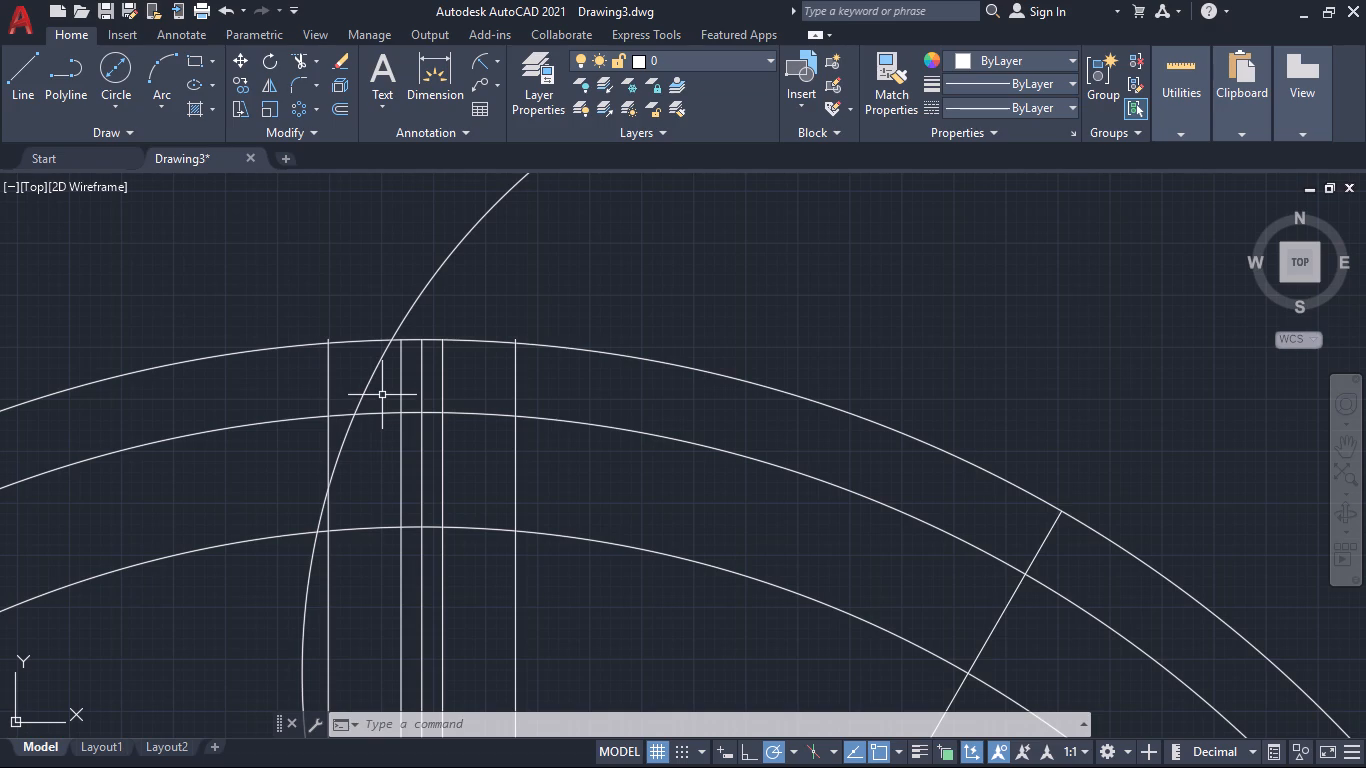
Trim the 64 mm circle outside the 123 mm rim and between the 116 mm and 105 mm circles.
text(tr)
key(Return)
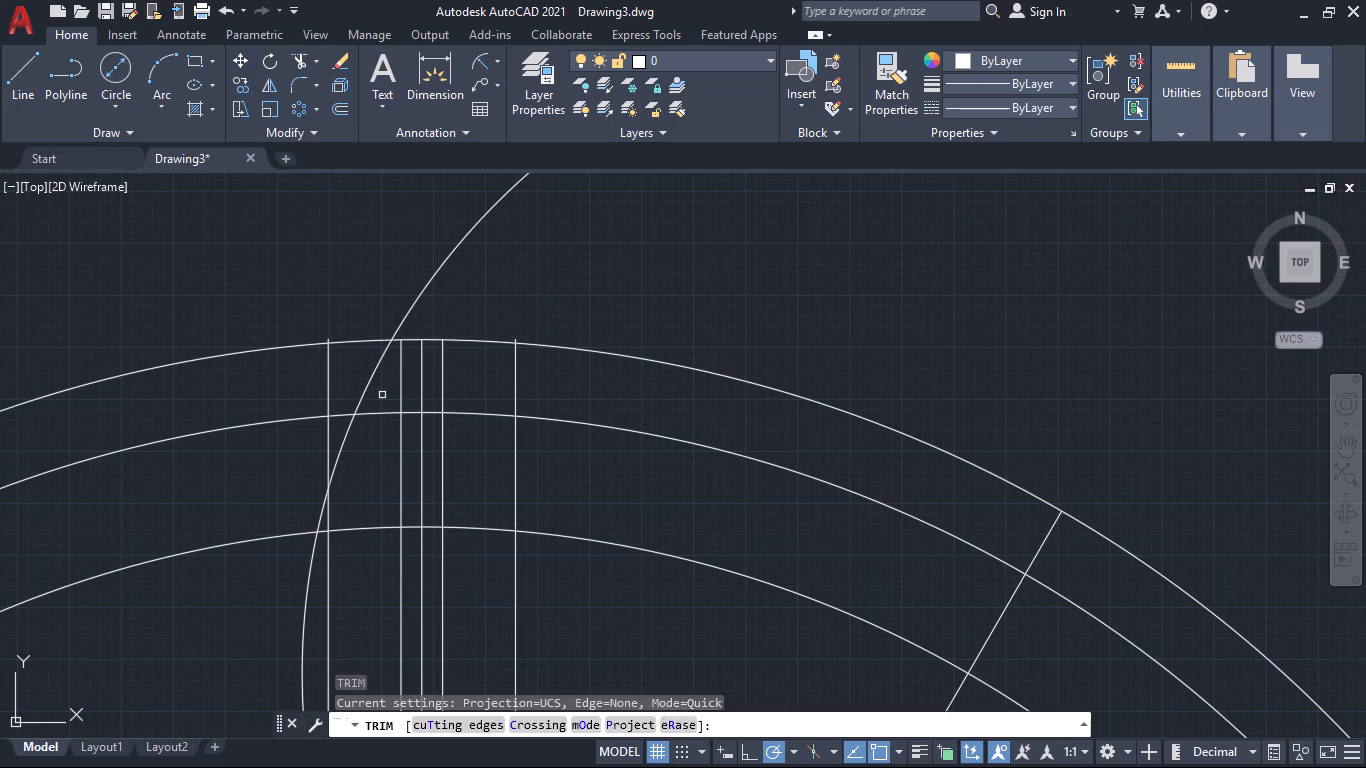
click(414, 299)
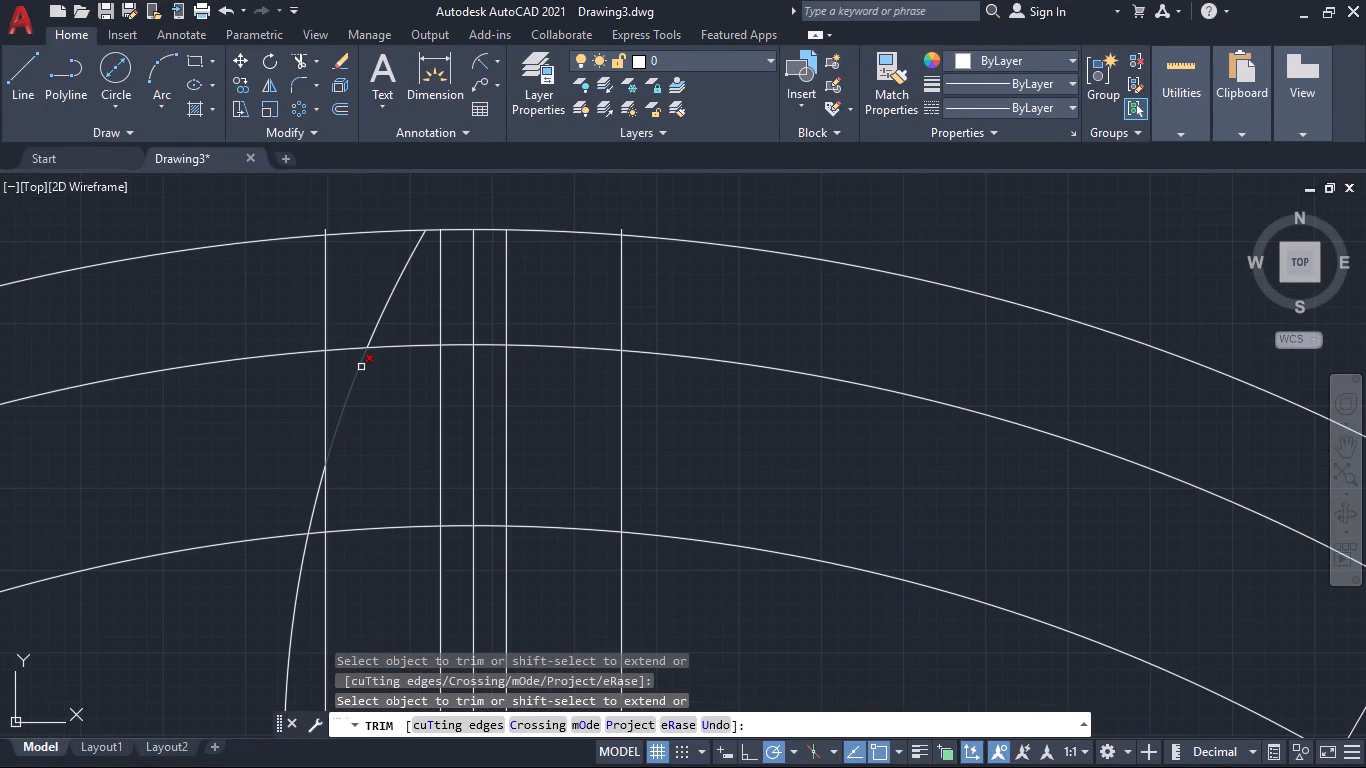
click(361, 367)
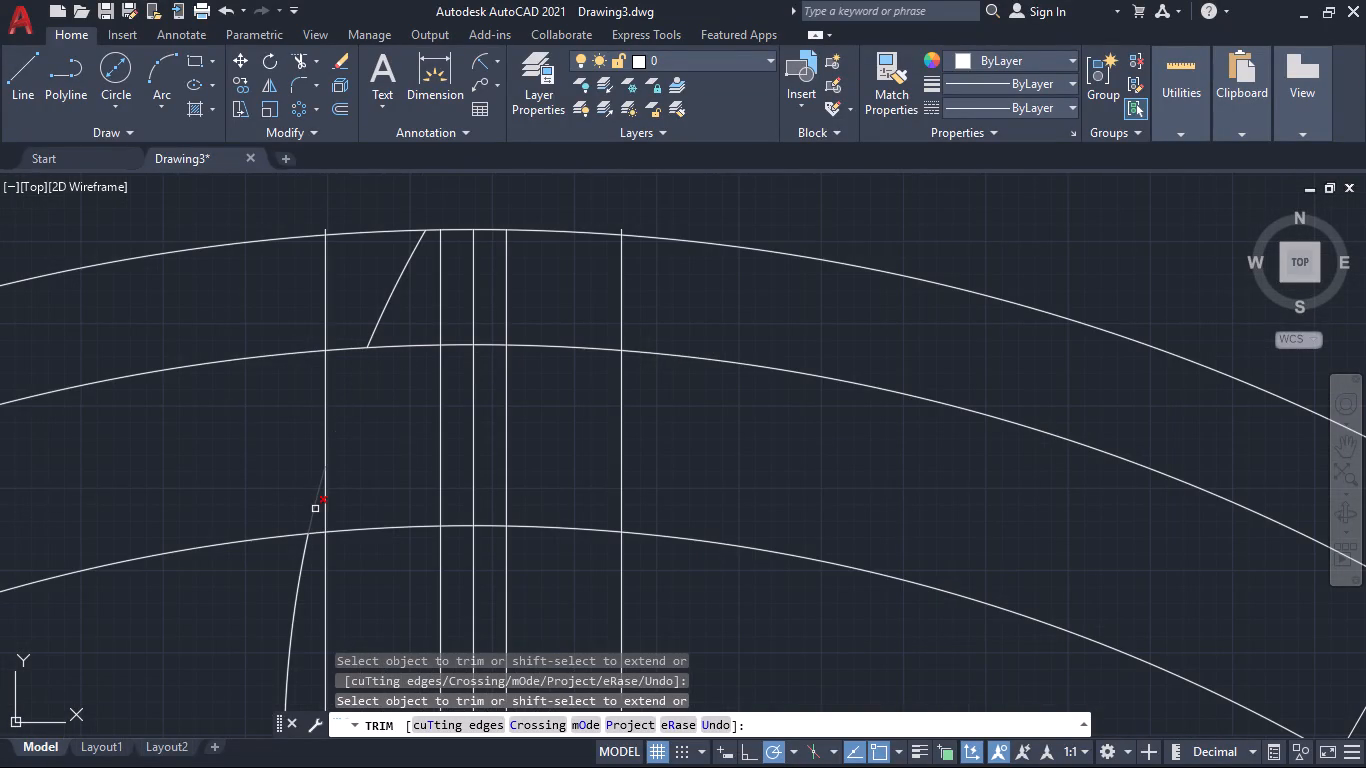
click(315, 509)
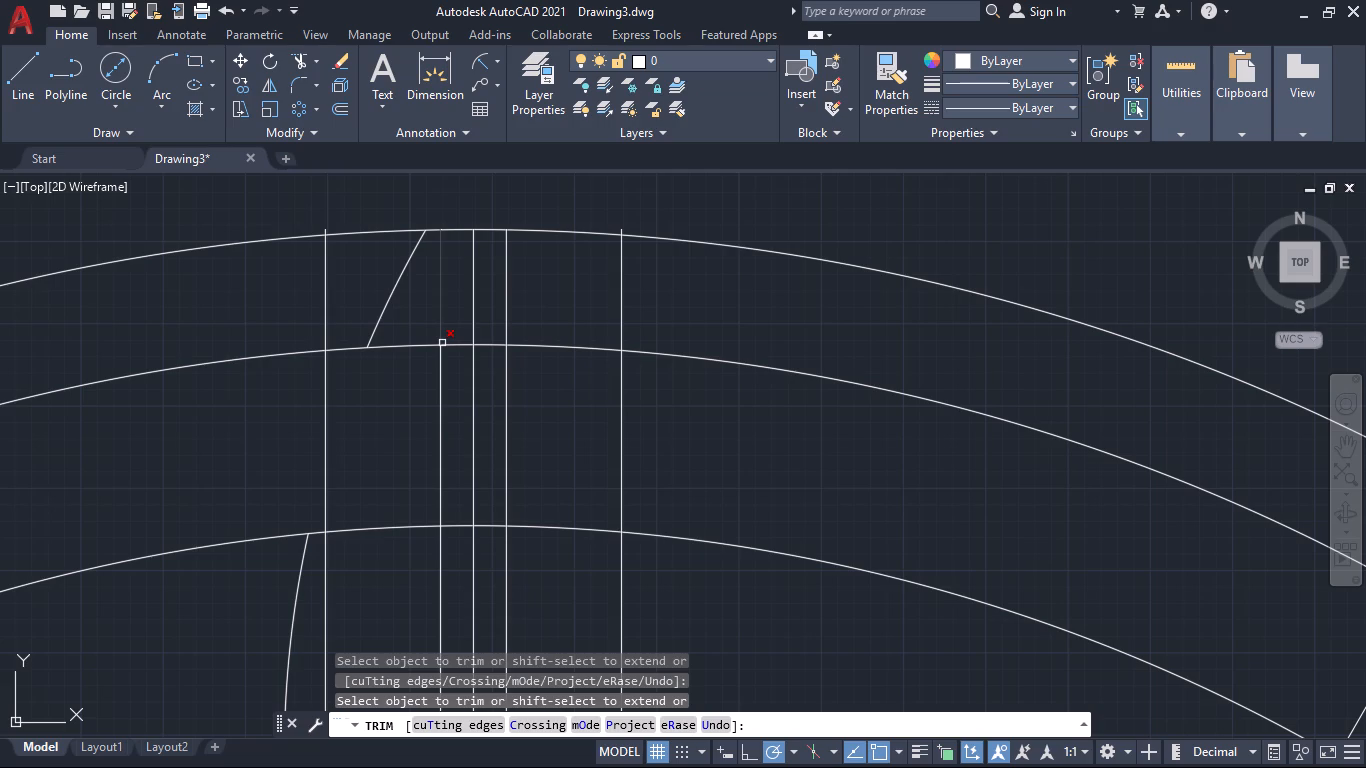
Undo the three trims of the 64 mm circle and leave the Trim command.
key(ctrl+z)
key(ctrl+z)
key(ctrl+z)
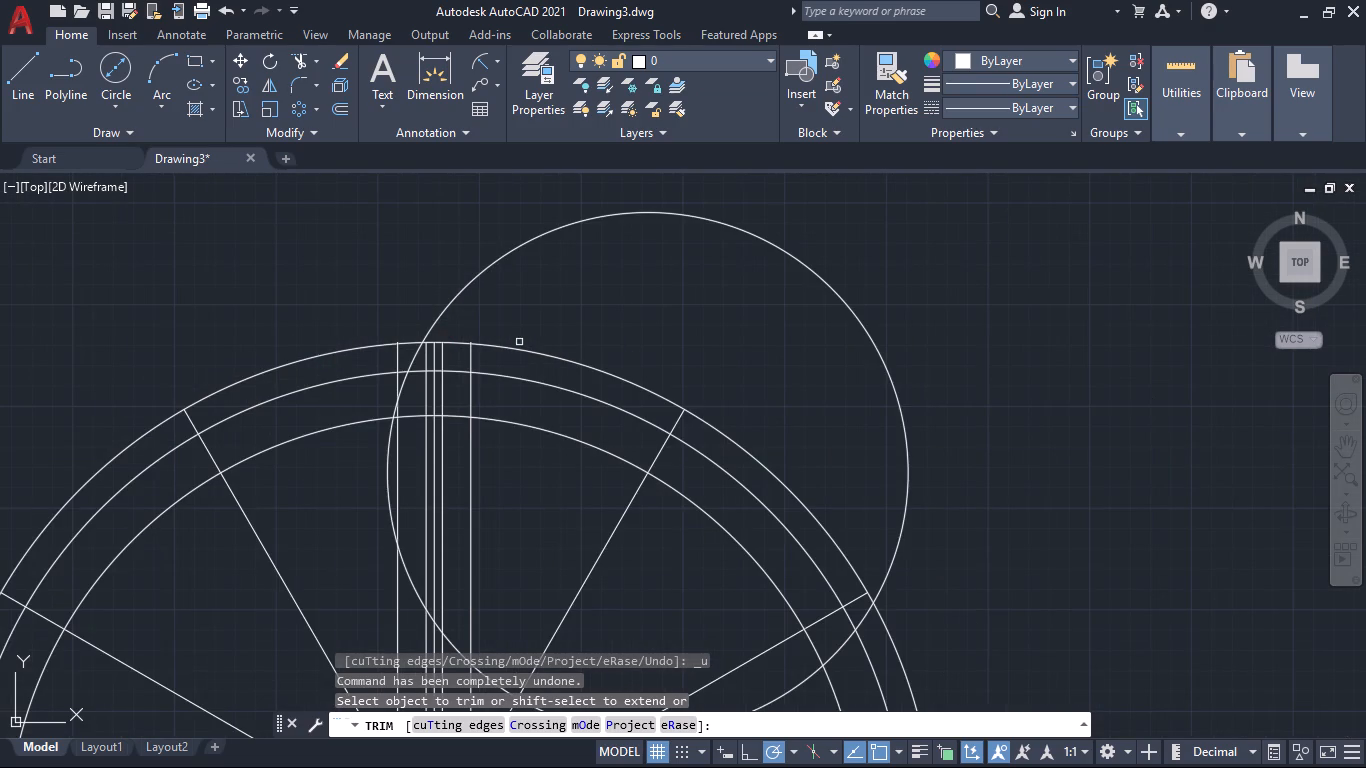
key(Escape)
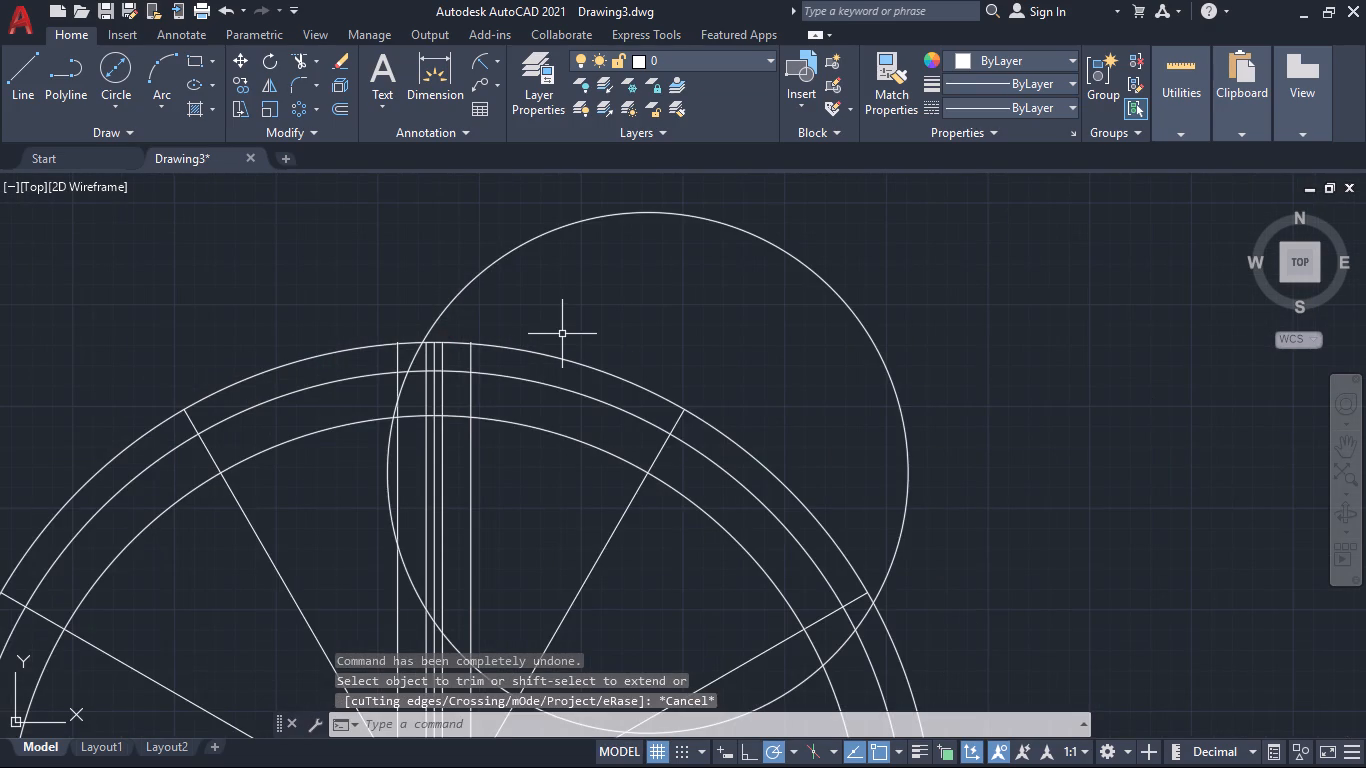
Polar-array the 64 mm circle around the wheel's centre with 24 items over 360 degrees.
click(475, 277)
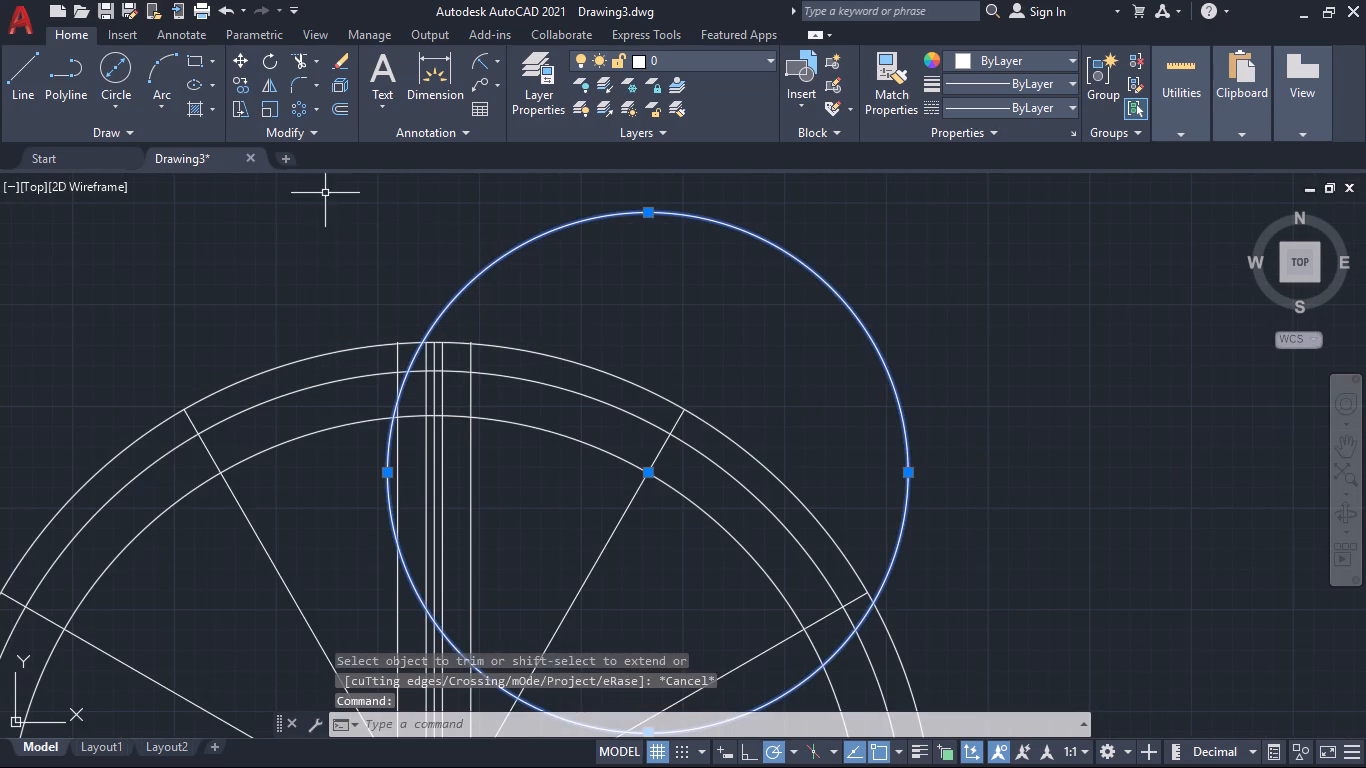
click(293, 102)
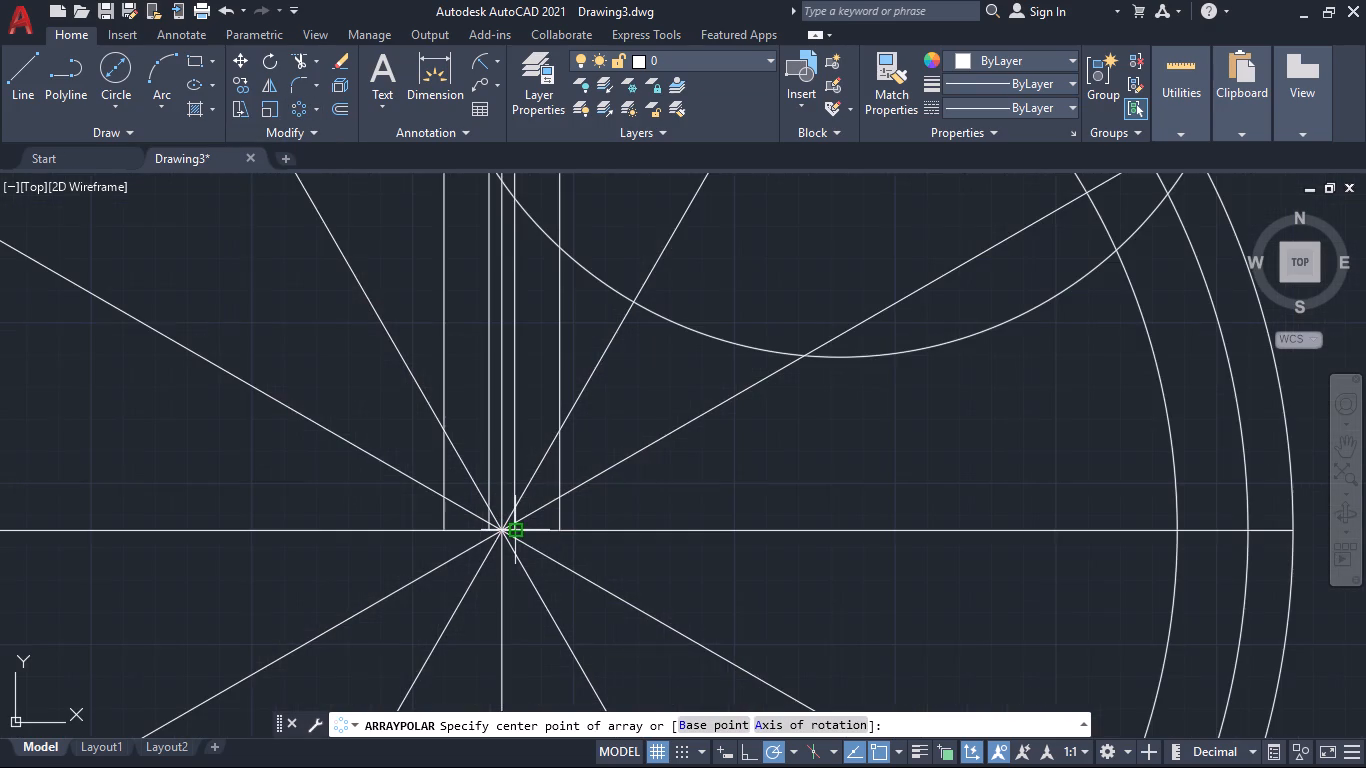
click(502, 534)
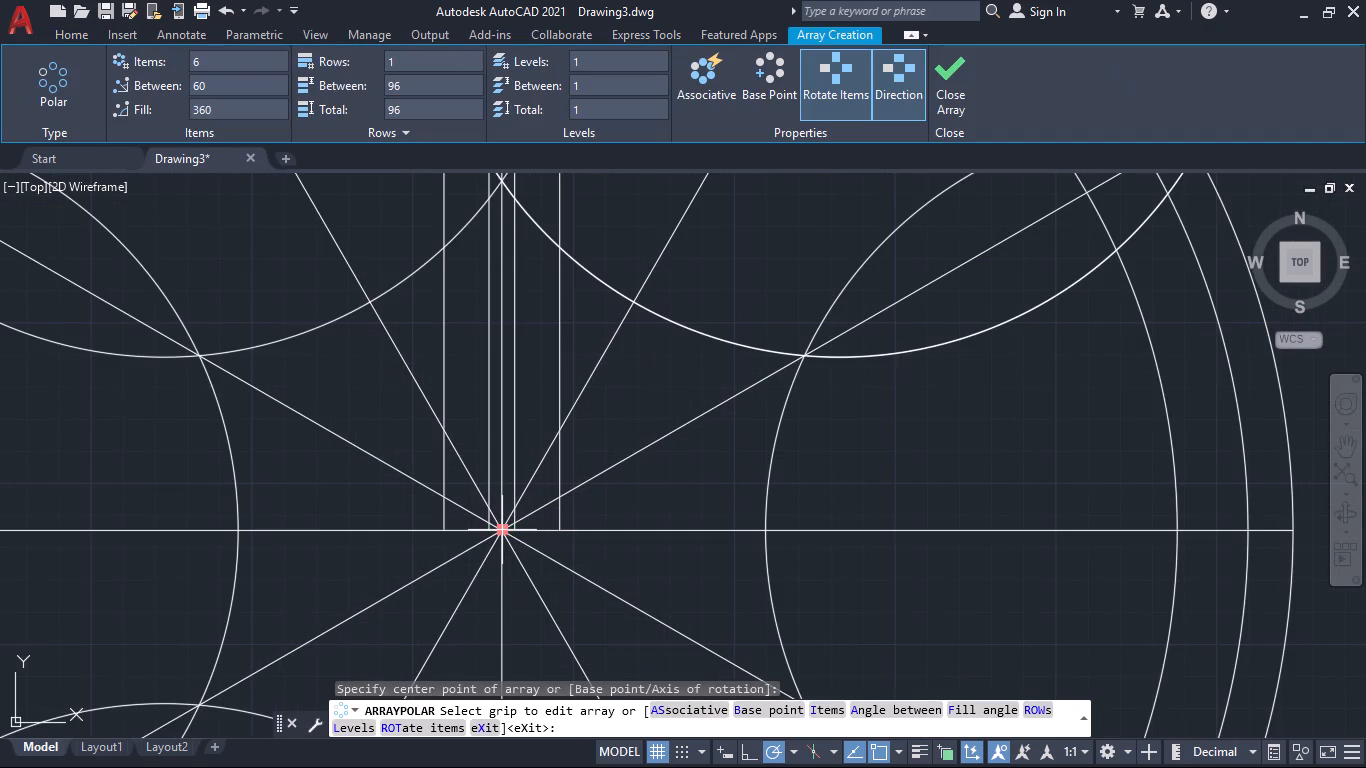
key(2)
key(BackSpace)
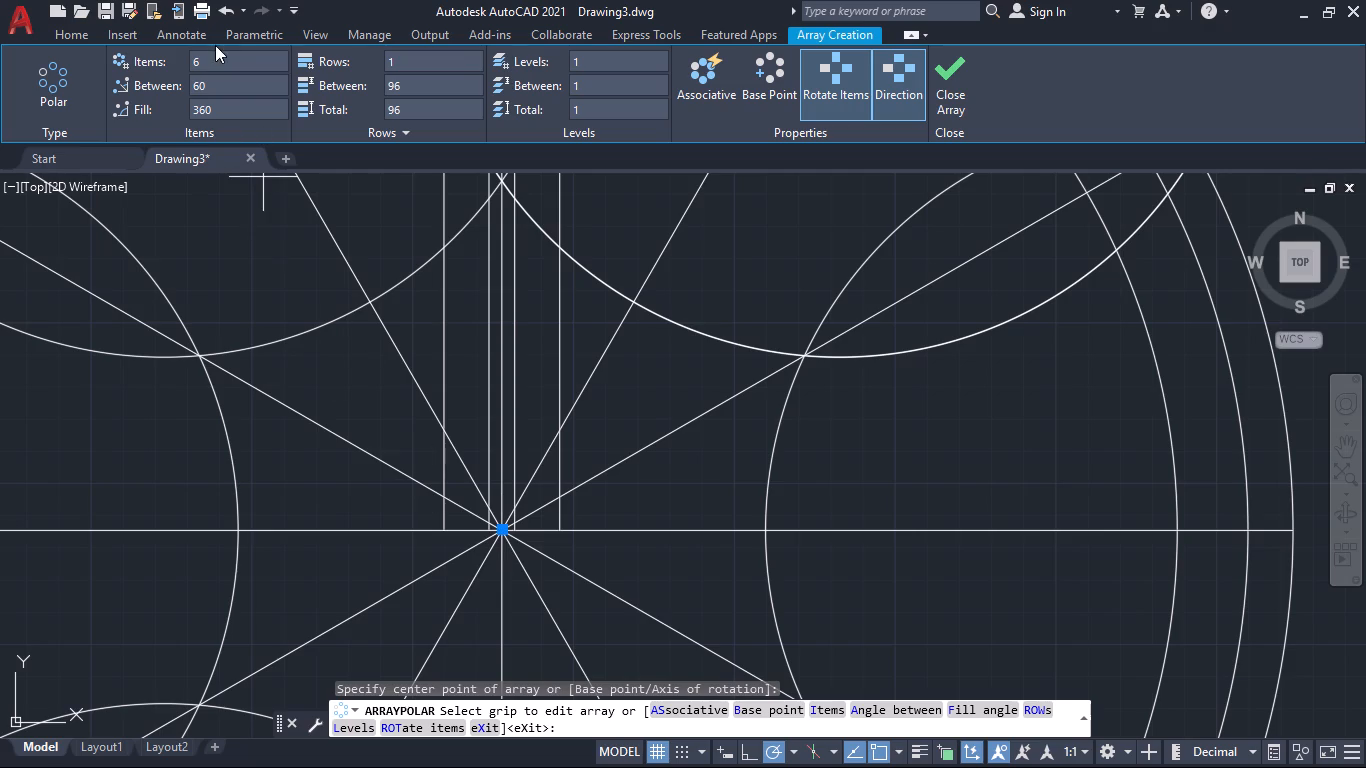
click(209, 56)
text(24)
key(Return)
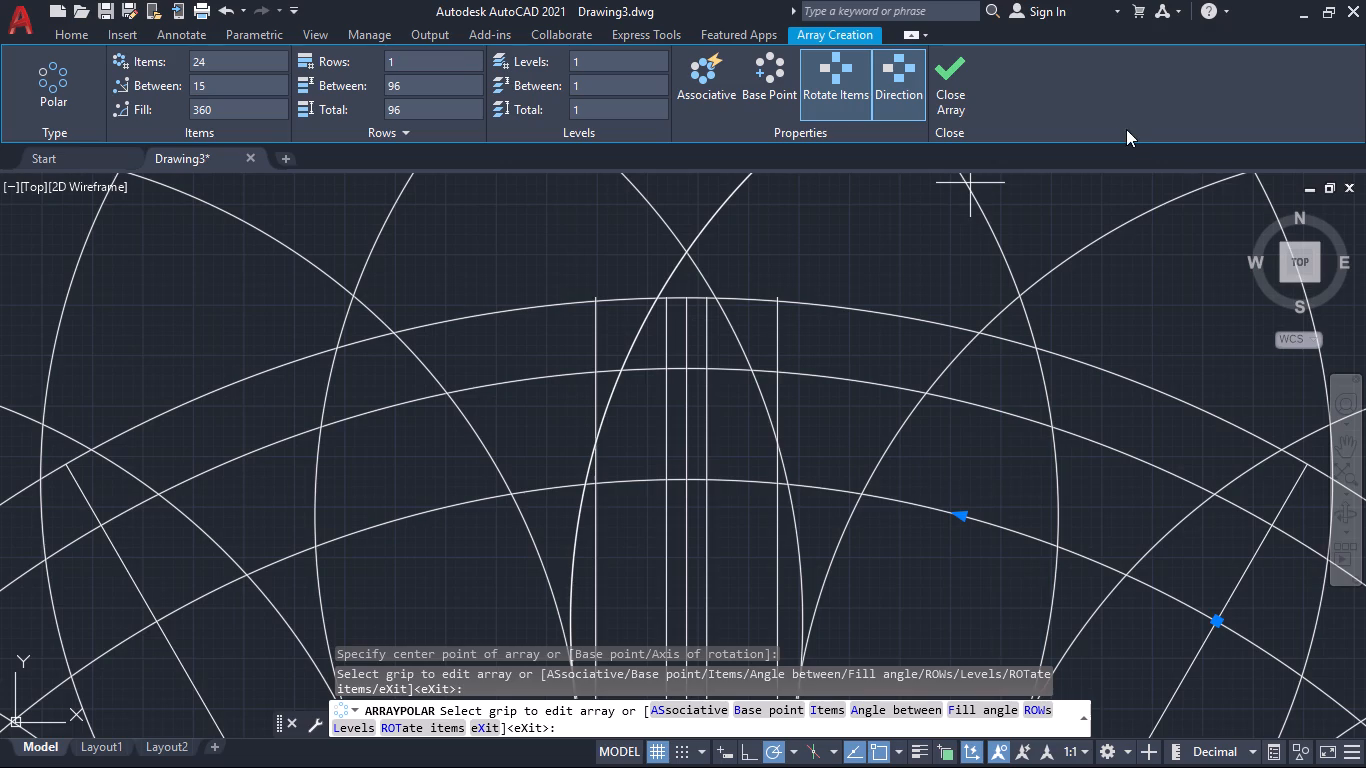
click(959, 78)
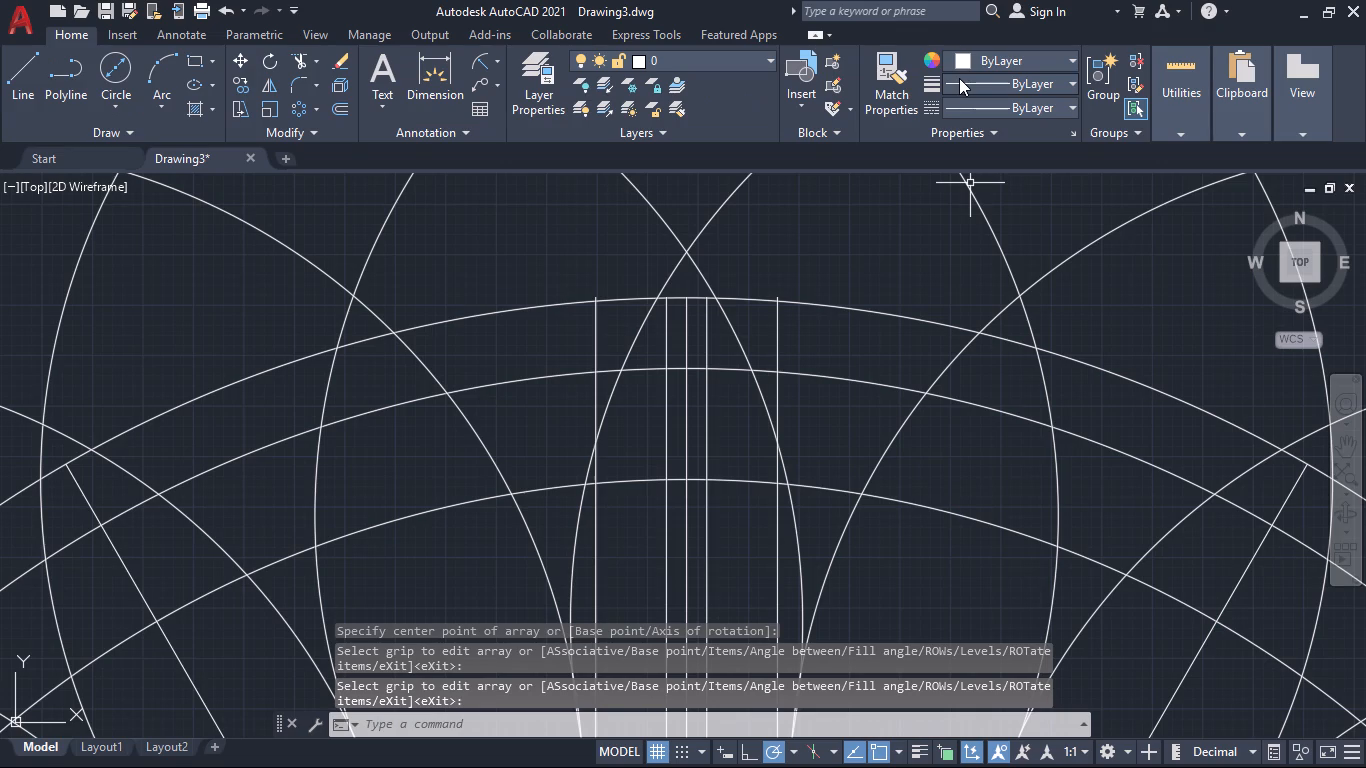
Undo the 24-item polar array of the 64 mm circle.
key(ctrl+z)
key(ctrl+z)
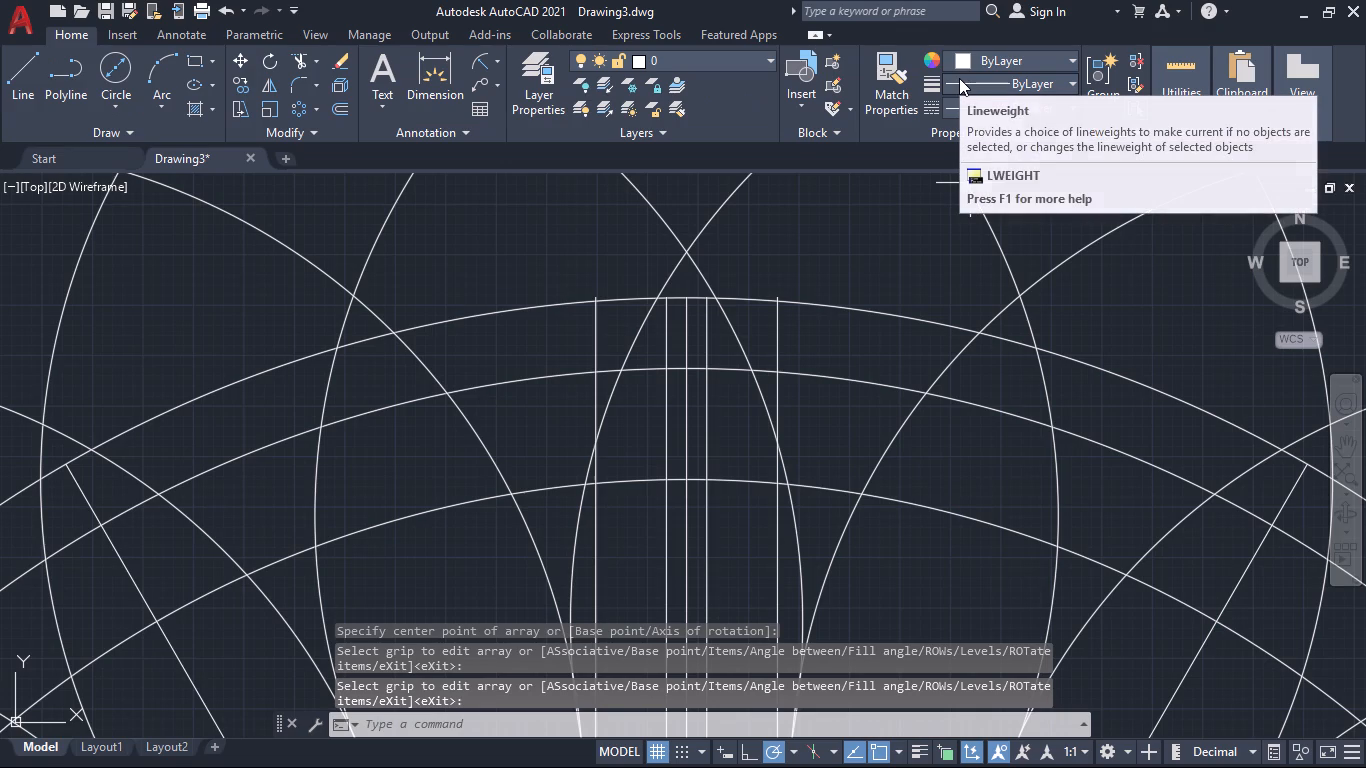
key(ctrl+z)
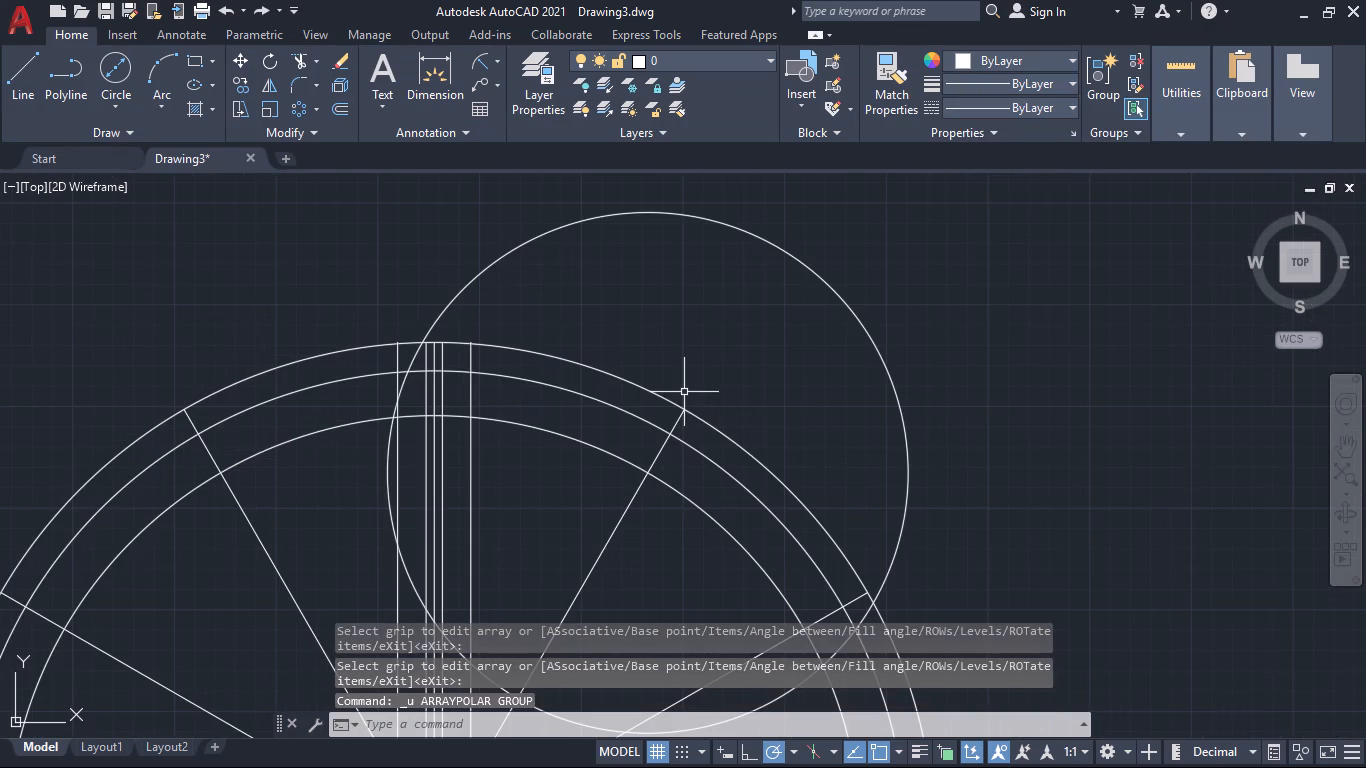
Delete the 64 mm circle centred on the 105 mm circle near the wheel's top.
click(861, 318)
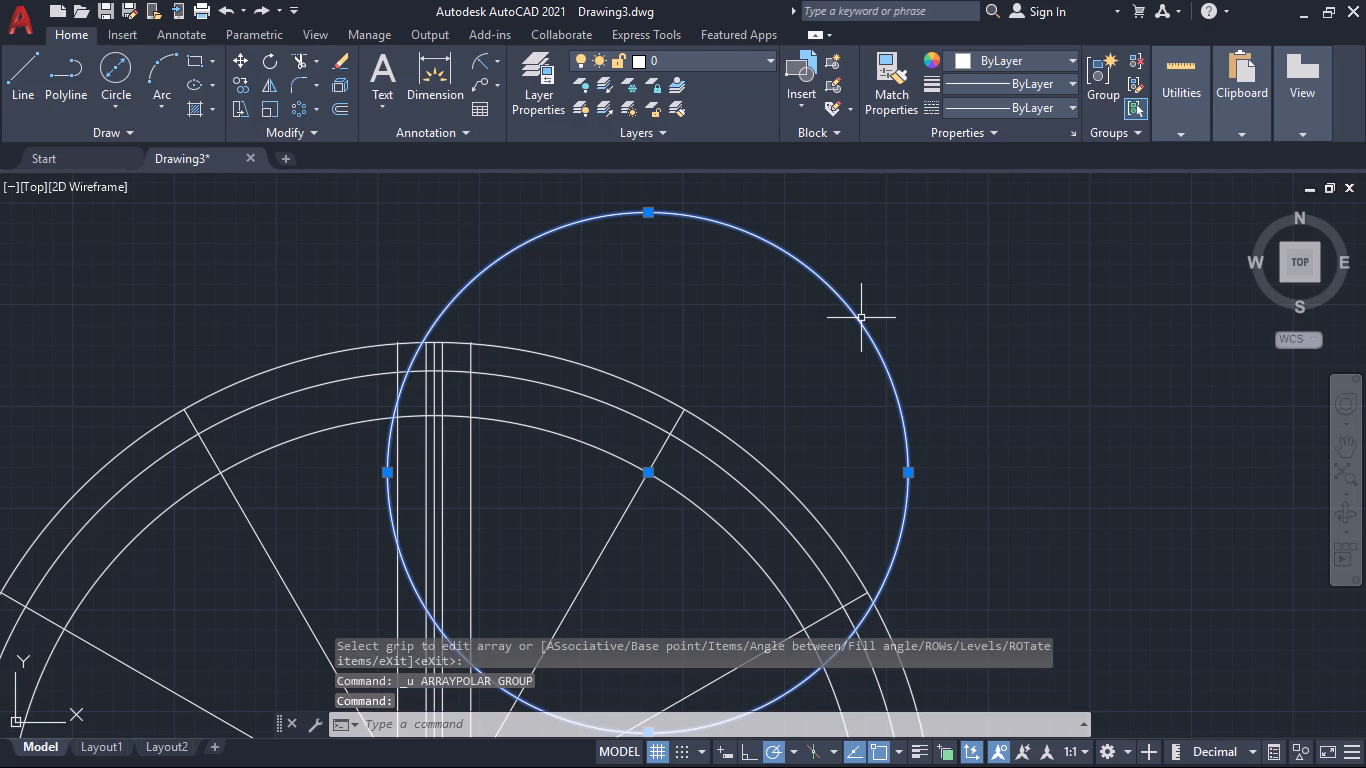
key(Delete)
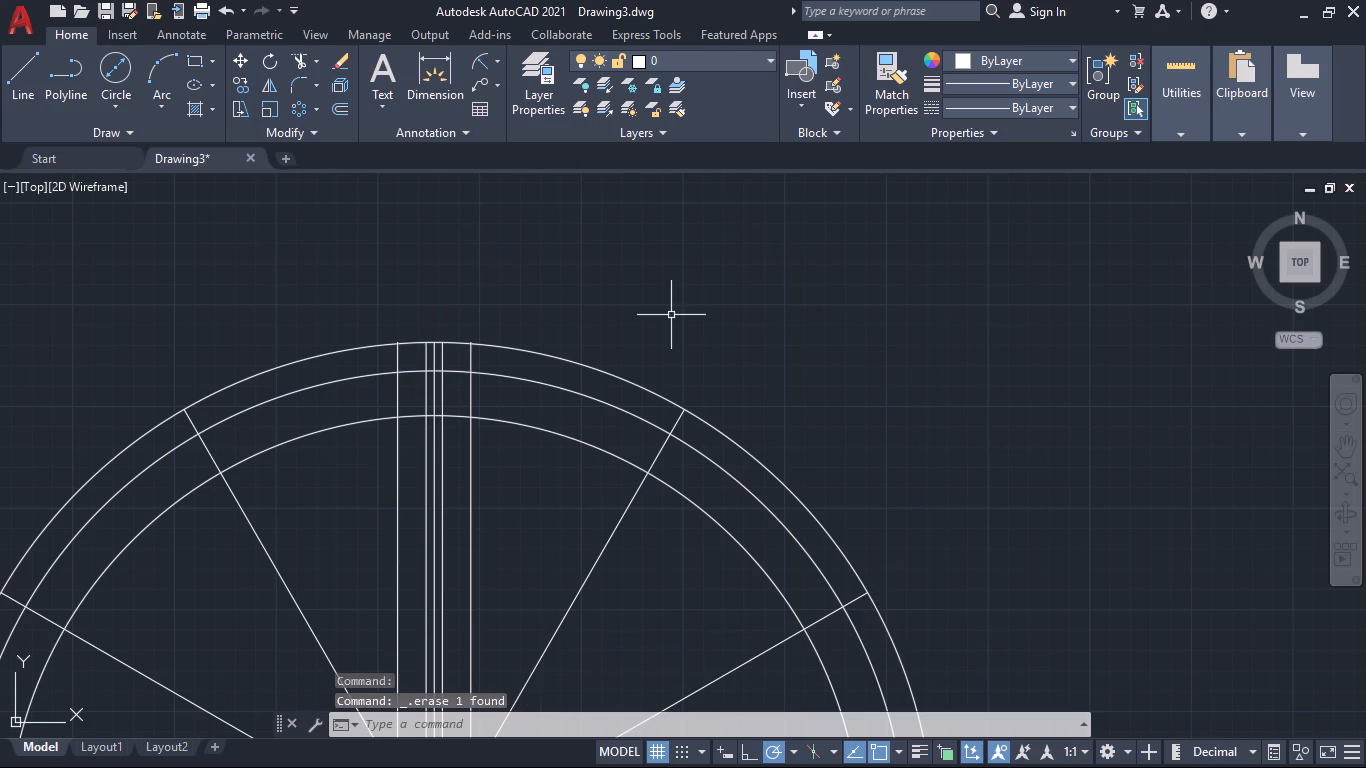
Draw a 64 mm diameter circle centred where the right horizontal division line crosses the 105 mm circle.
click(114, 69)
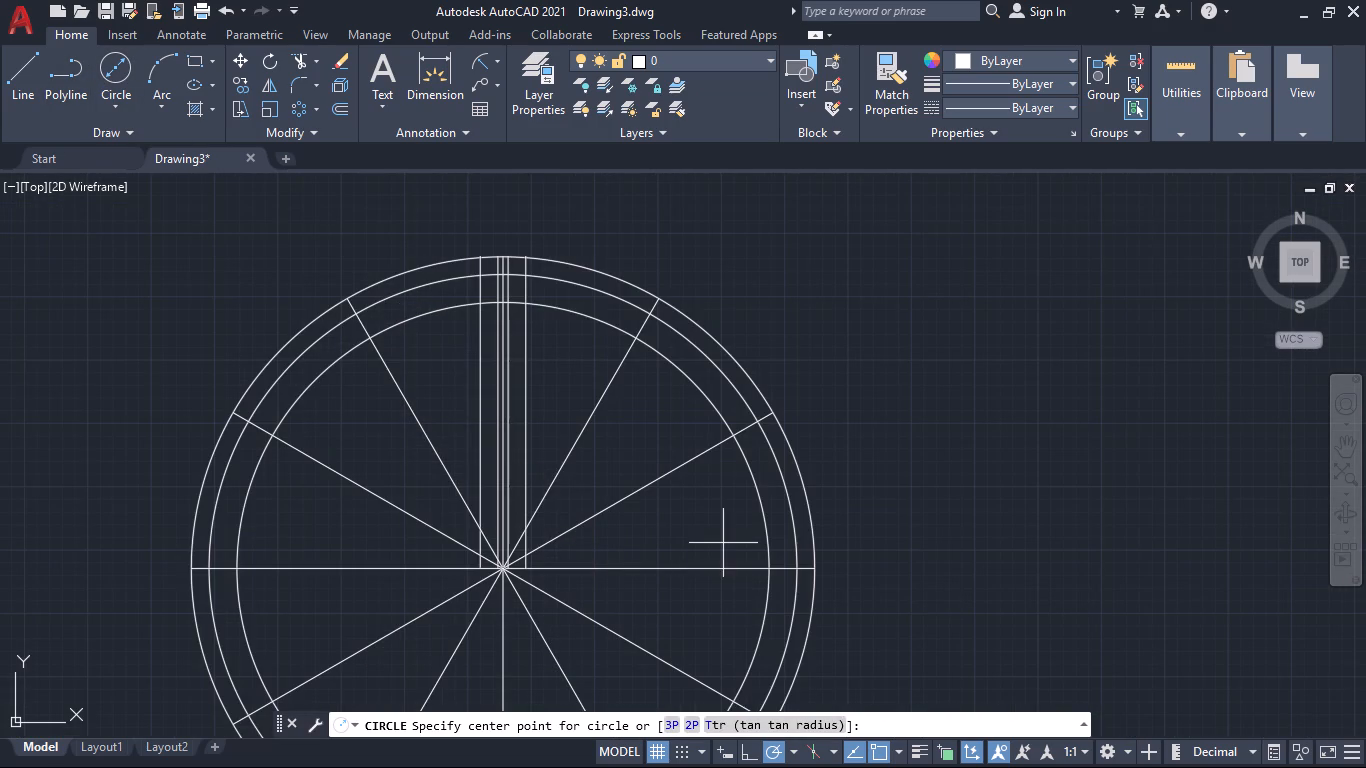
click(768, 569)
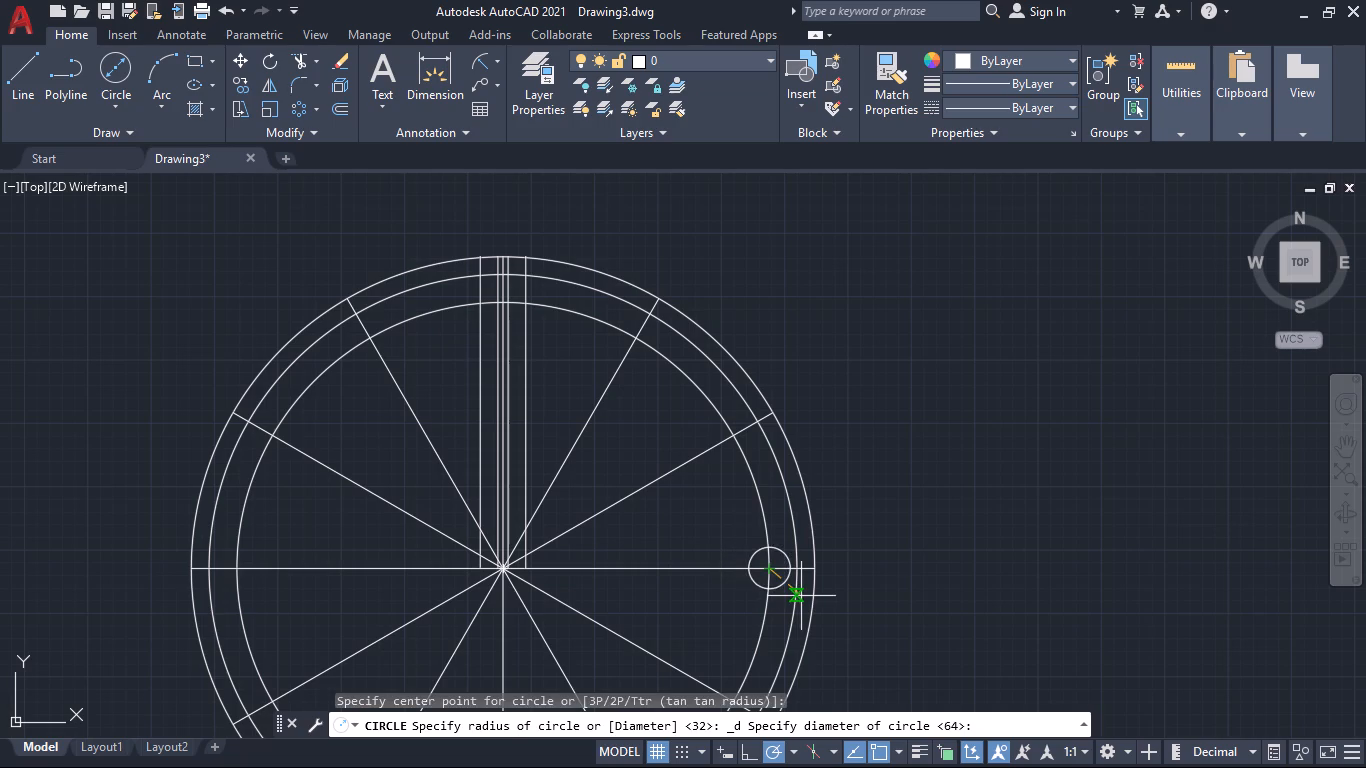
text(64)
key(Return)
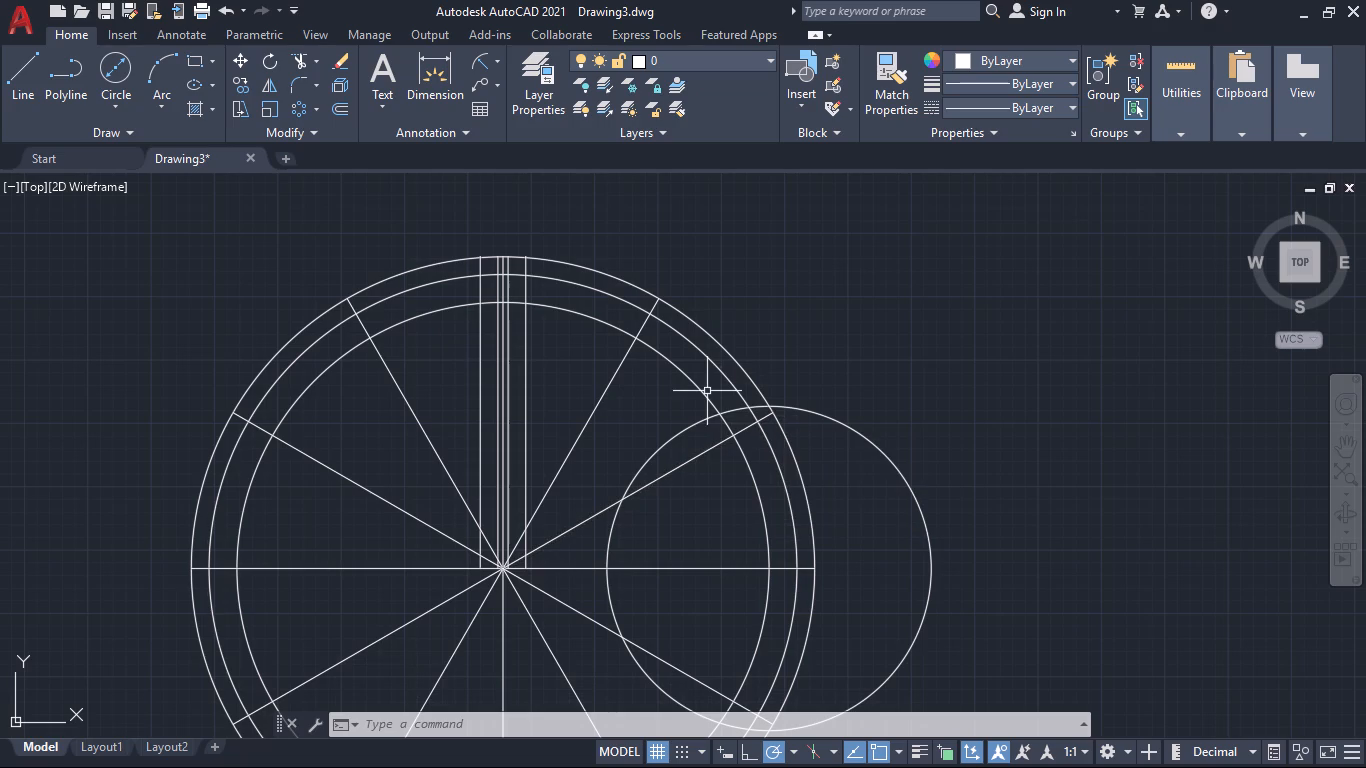
Delete the upper vertical division line running midway between the offset spoke lines.
click(504, 289)
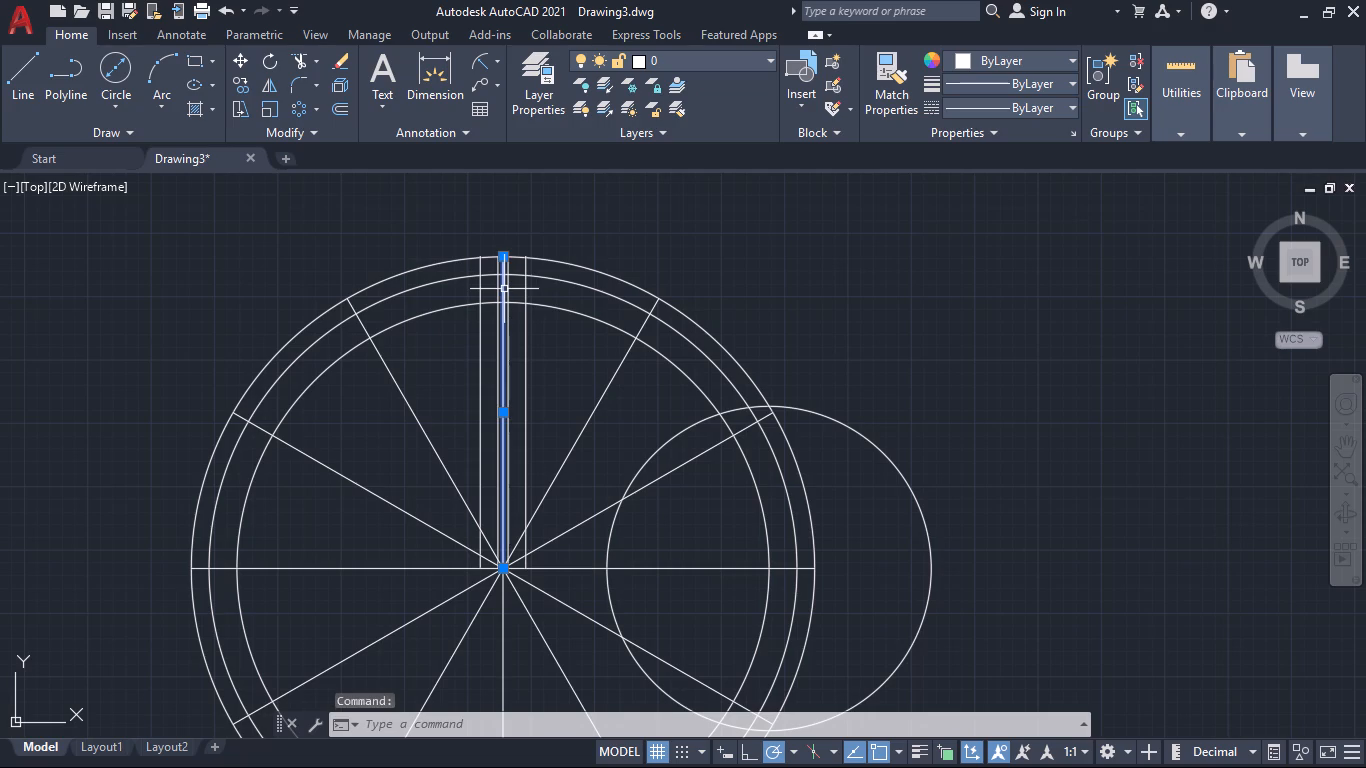
key(Delete)
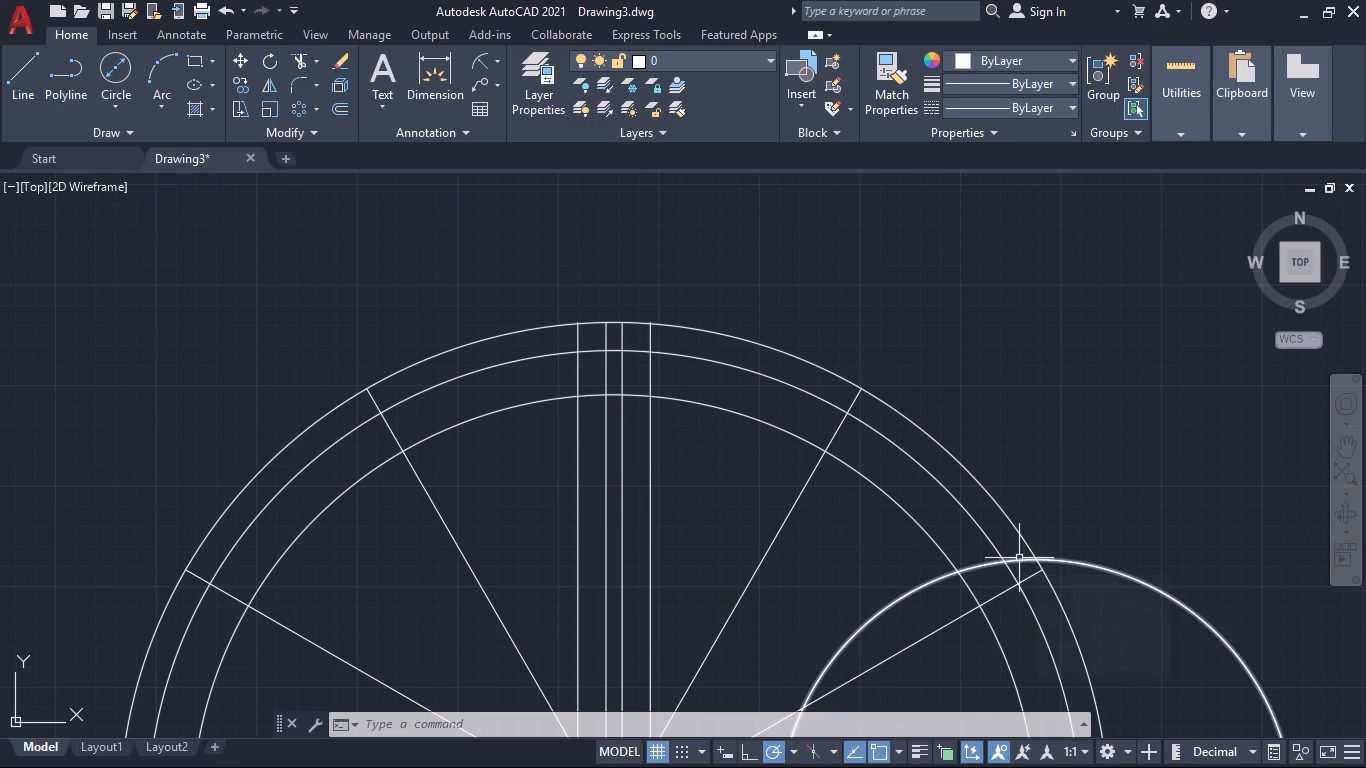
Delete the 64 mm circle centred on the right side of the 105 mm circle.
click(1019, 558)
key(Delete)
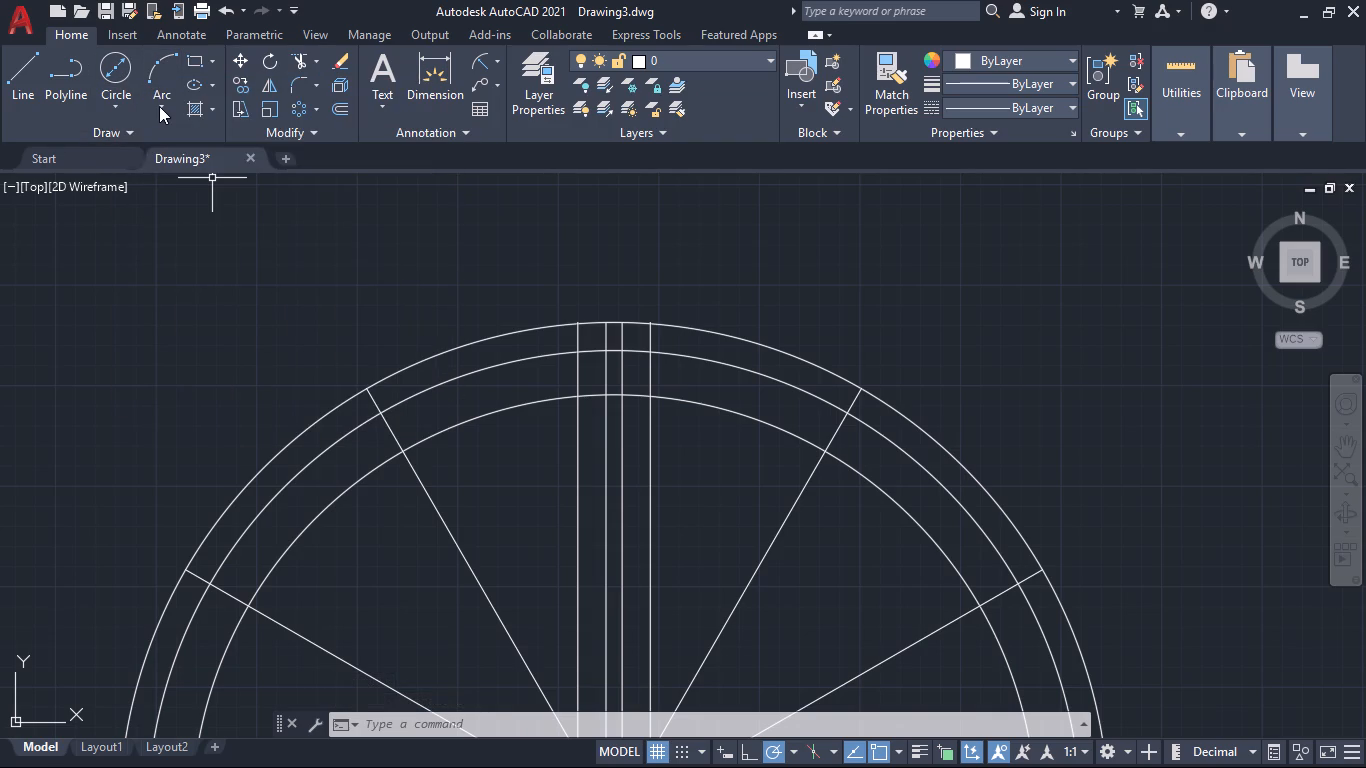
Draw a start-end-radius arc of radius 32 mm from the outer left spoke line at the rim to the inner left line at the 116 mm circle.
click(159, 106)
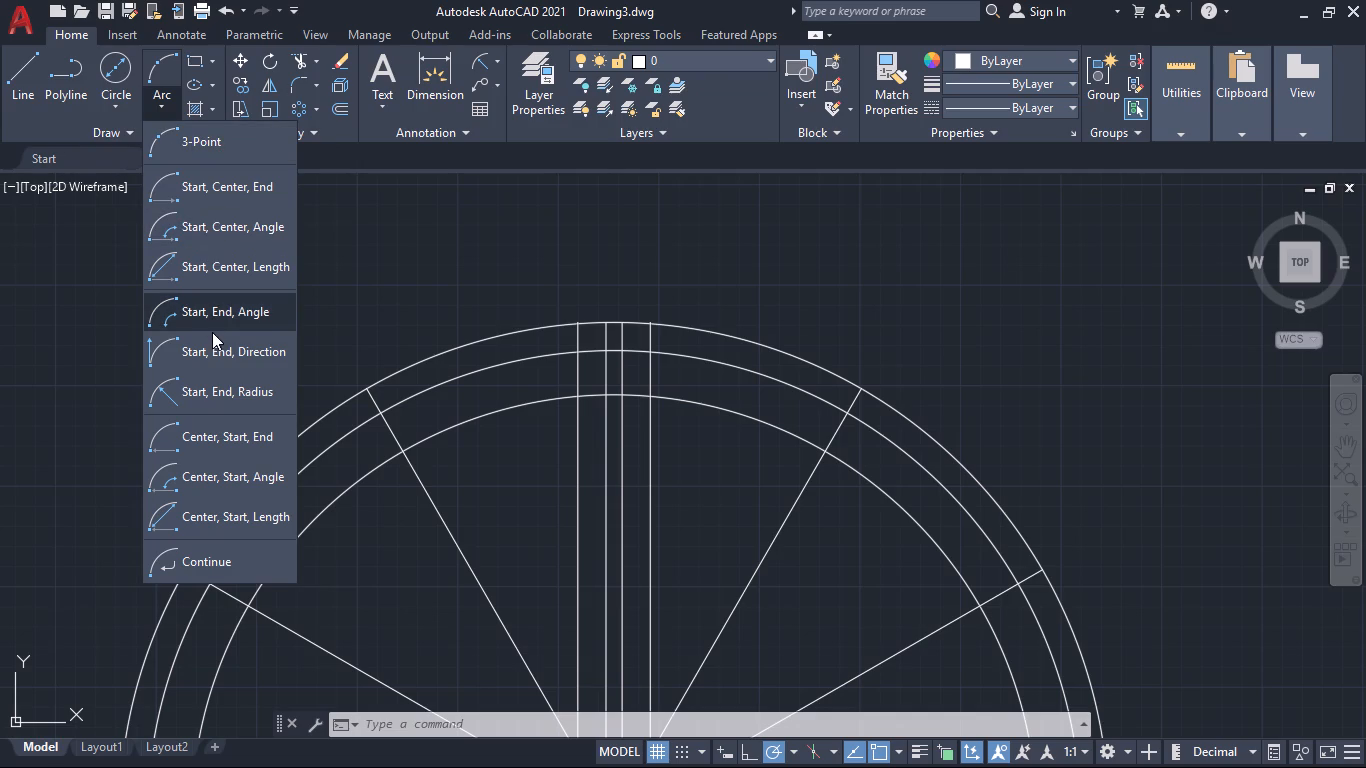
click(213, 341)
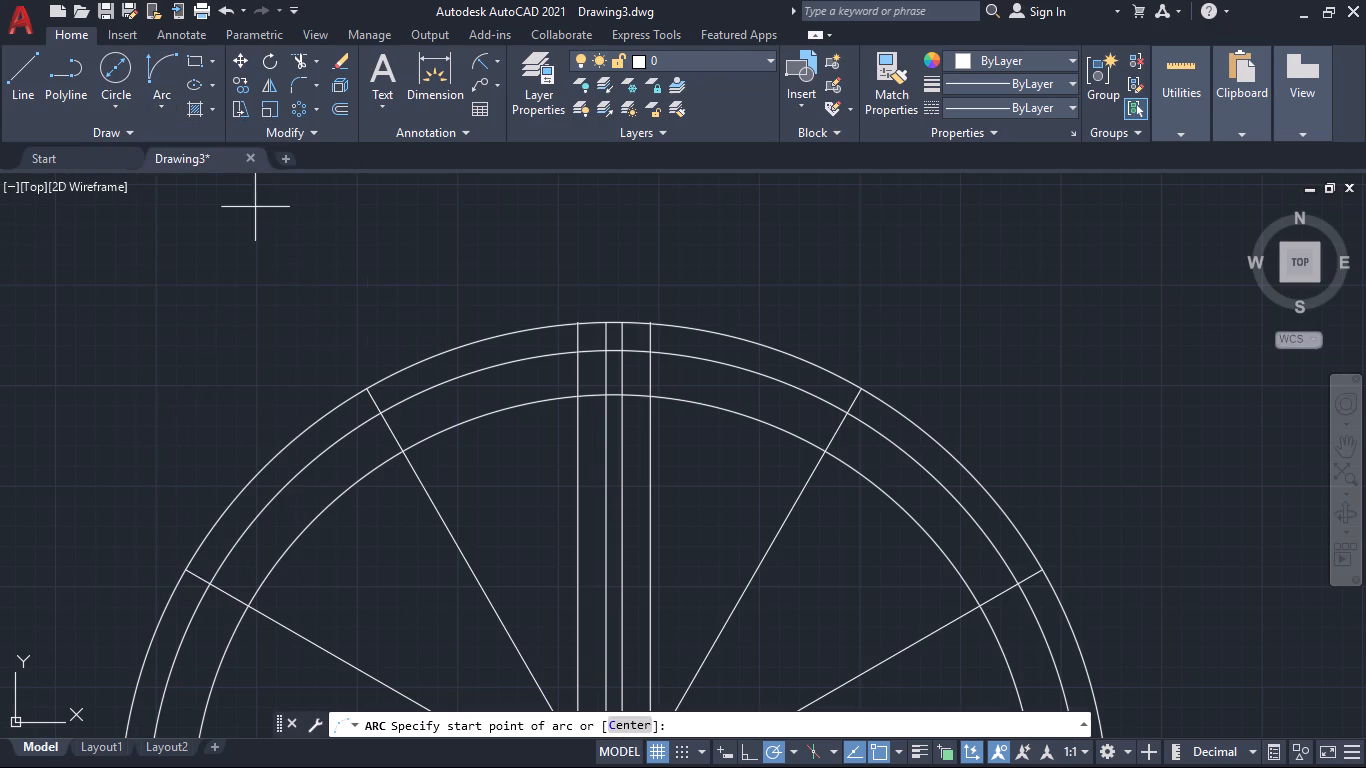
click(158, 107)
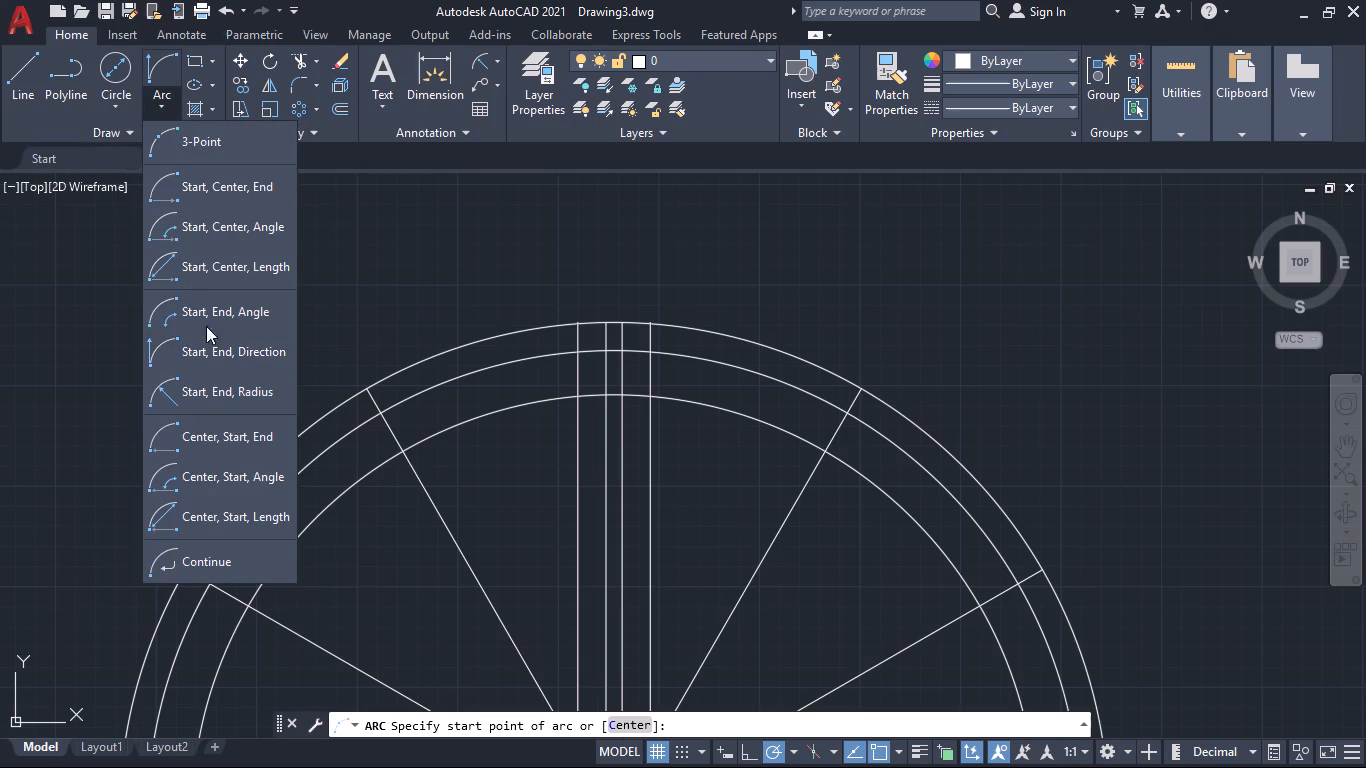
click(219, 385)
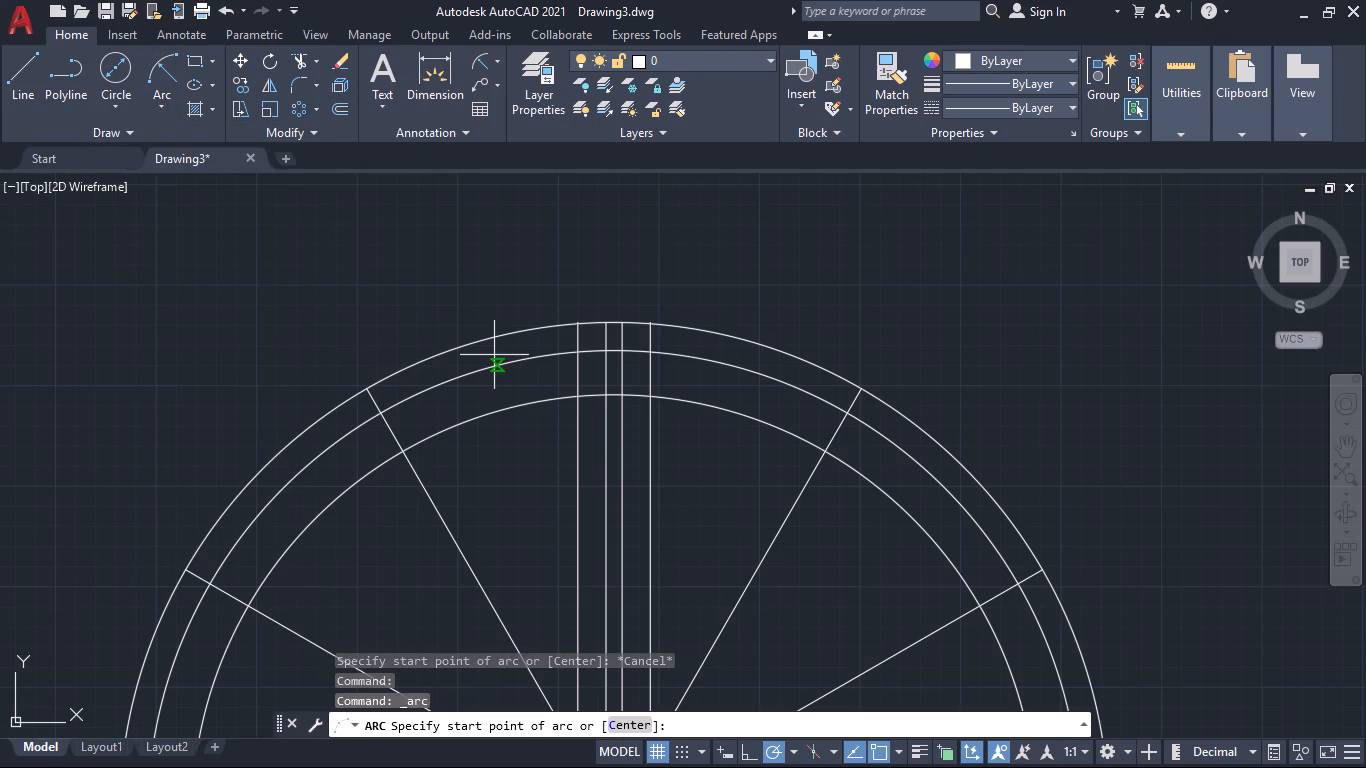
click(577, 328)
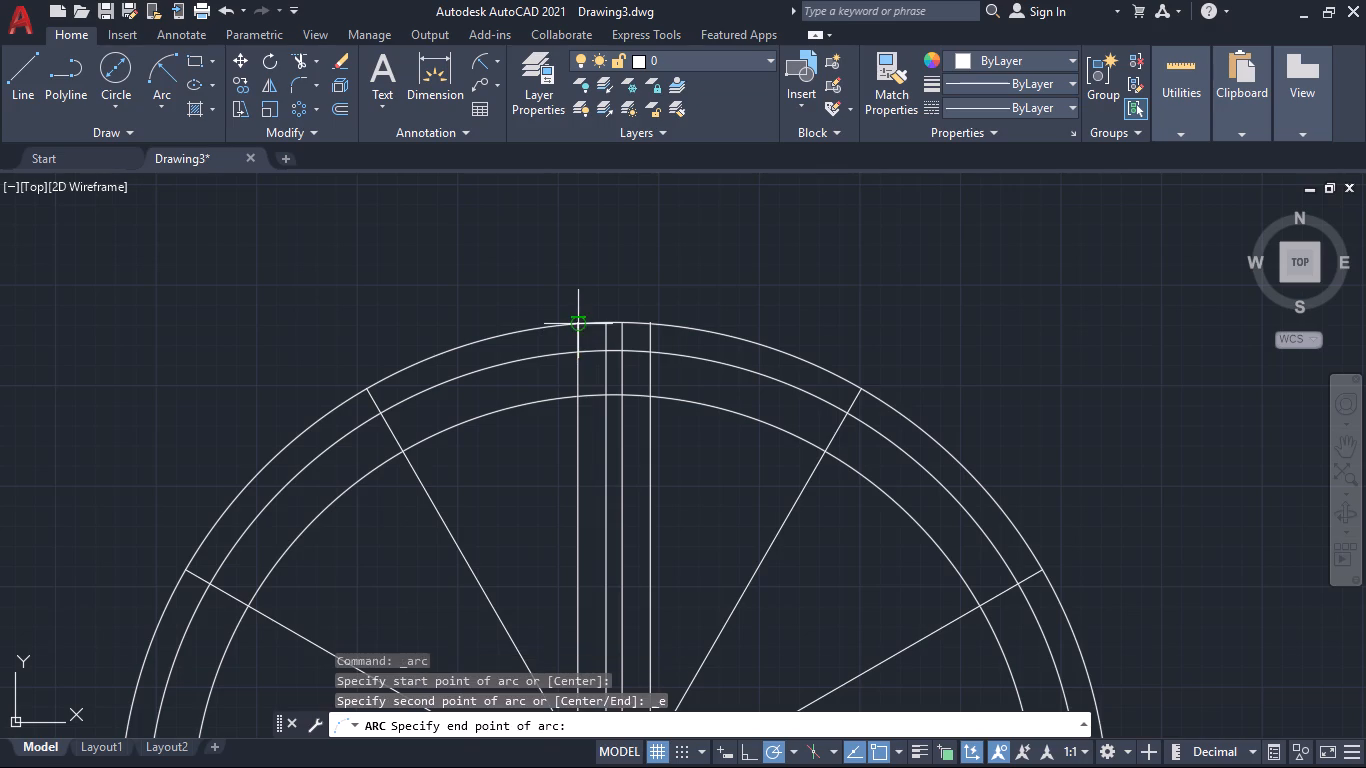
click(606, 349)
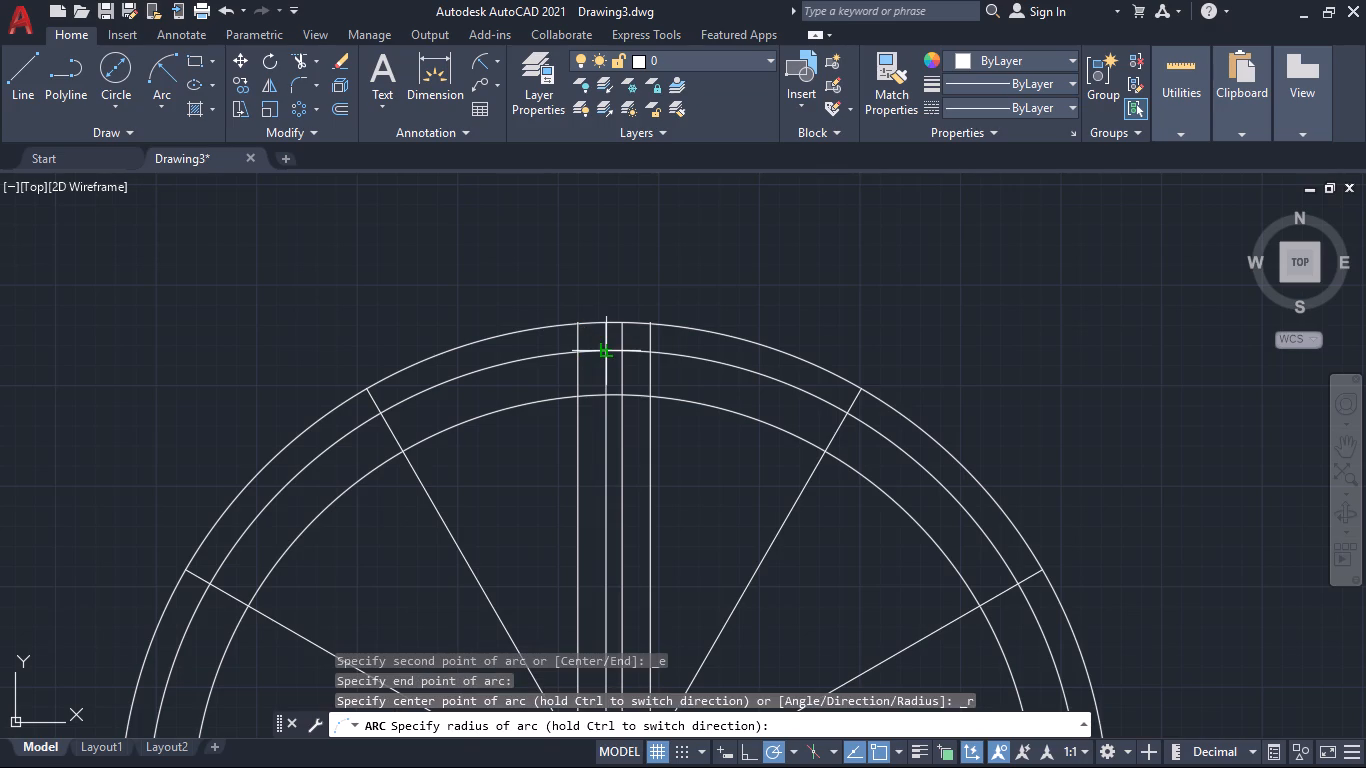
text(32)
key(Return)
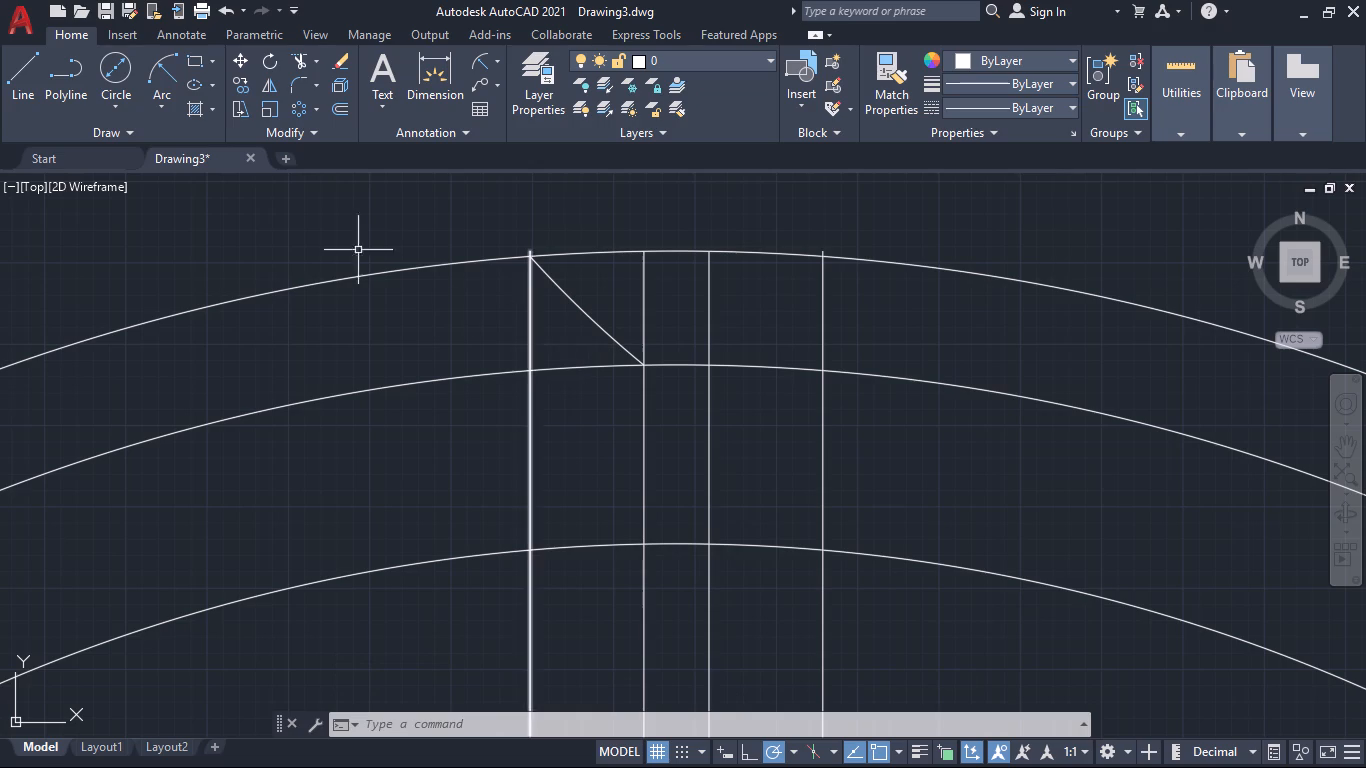
Draw a 32 mm radius arc from the inner left spoke line at the 116 mm circle back to the outer left line at the rim.
click(159, 73)
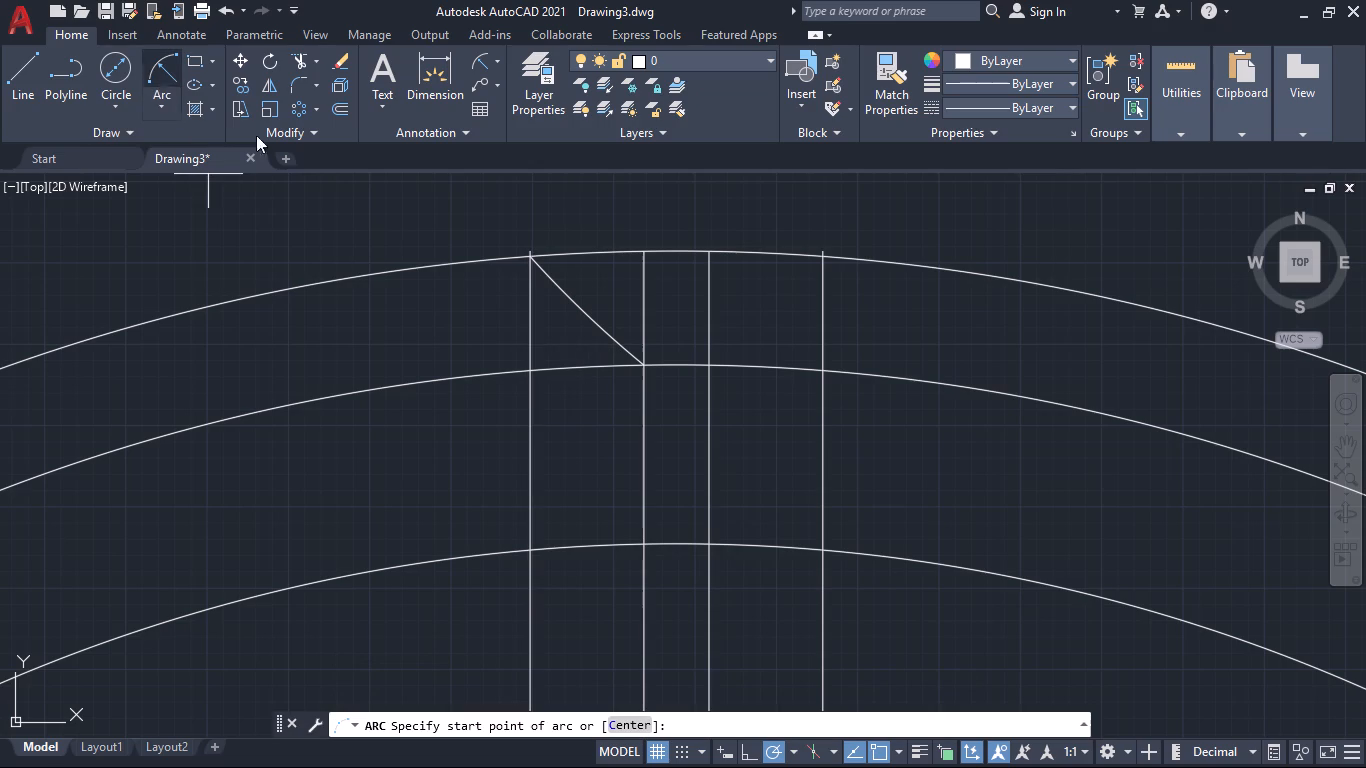
click(648, 363)
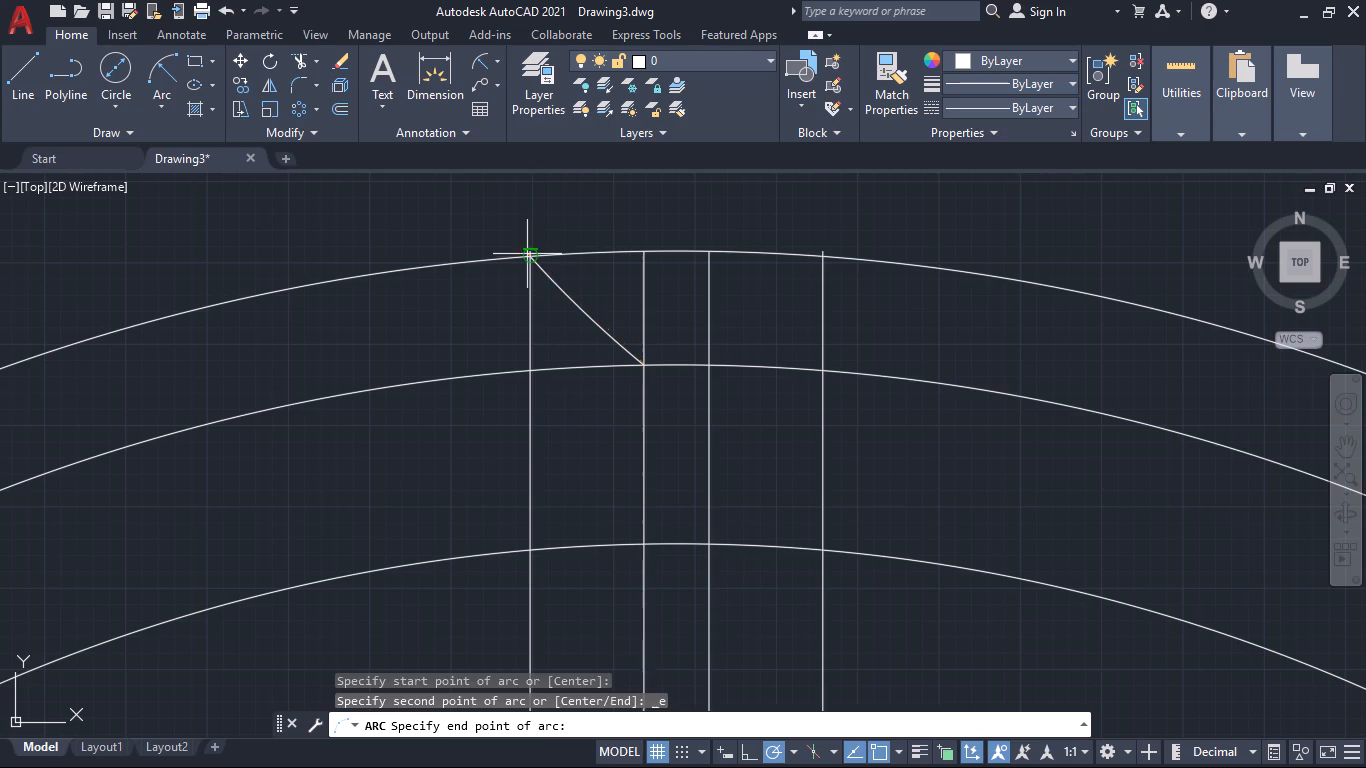
click(527, 254)
text(32)
key(Return)
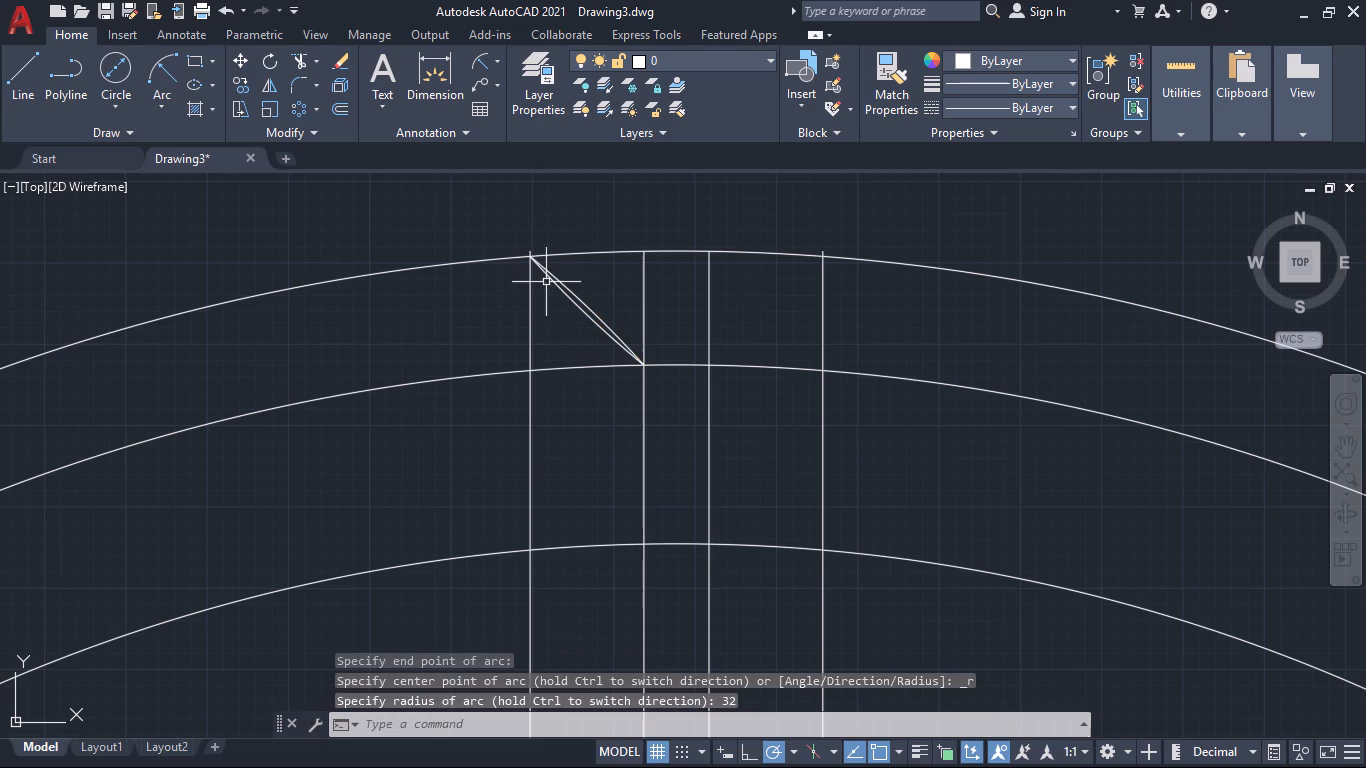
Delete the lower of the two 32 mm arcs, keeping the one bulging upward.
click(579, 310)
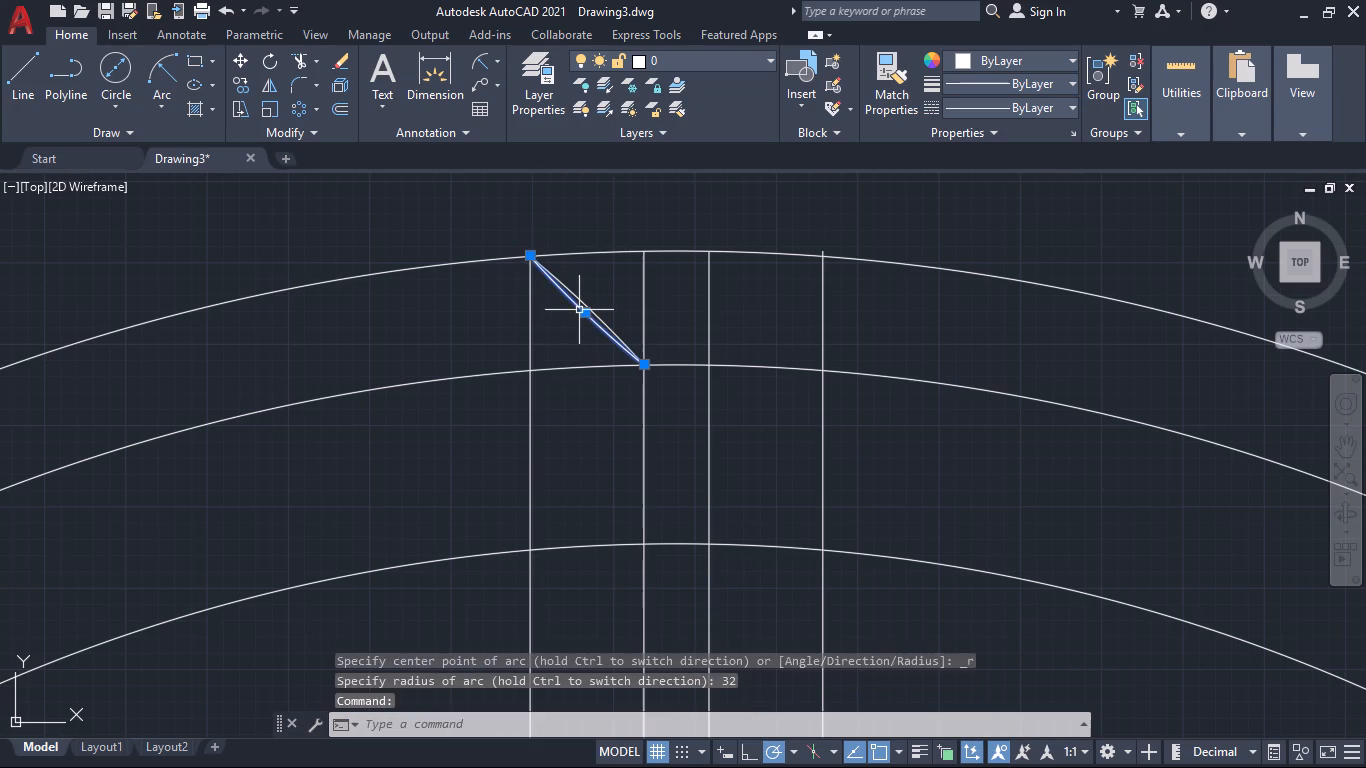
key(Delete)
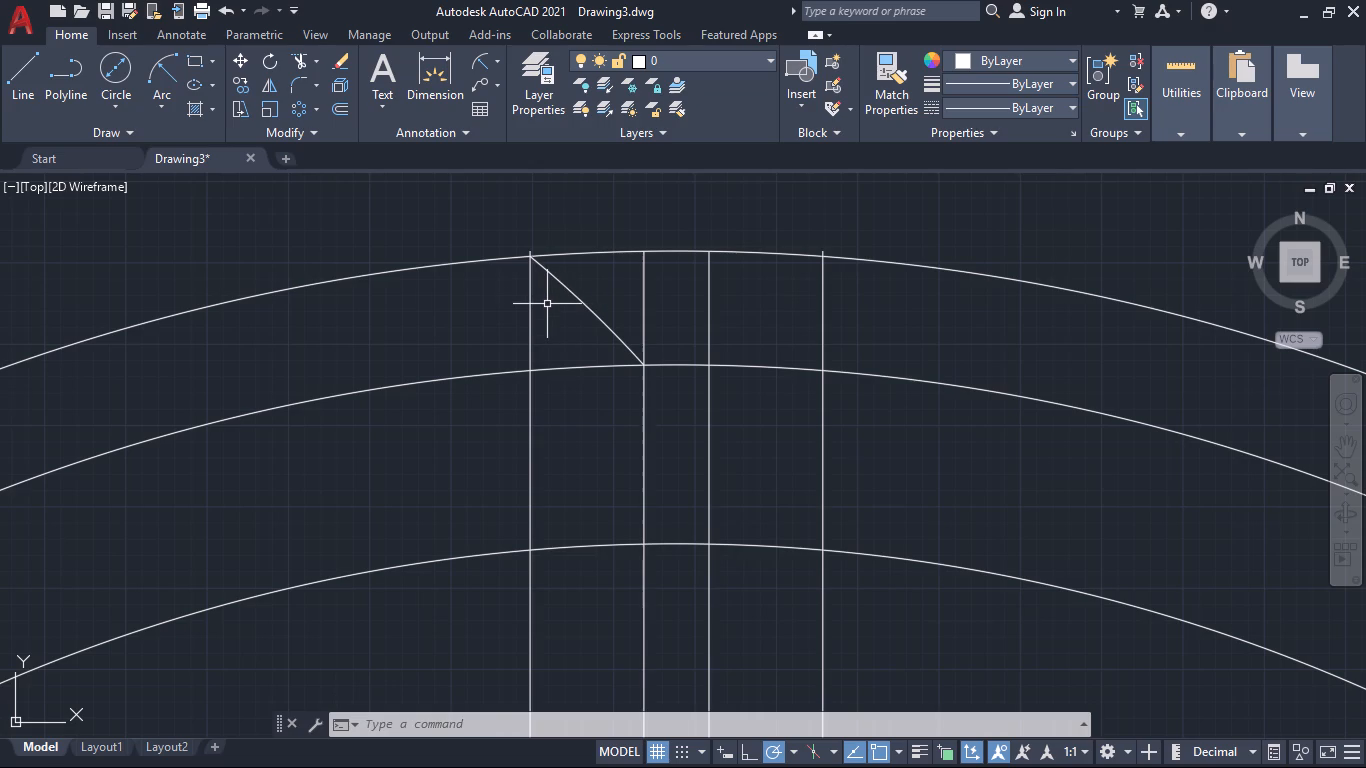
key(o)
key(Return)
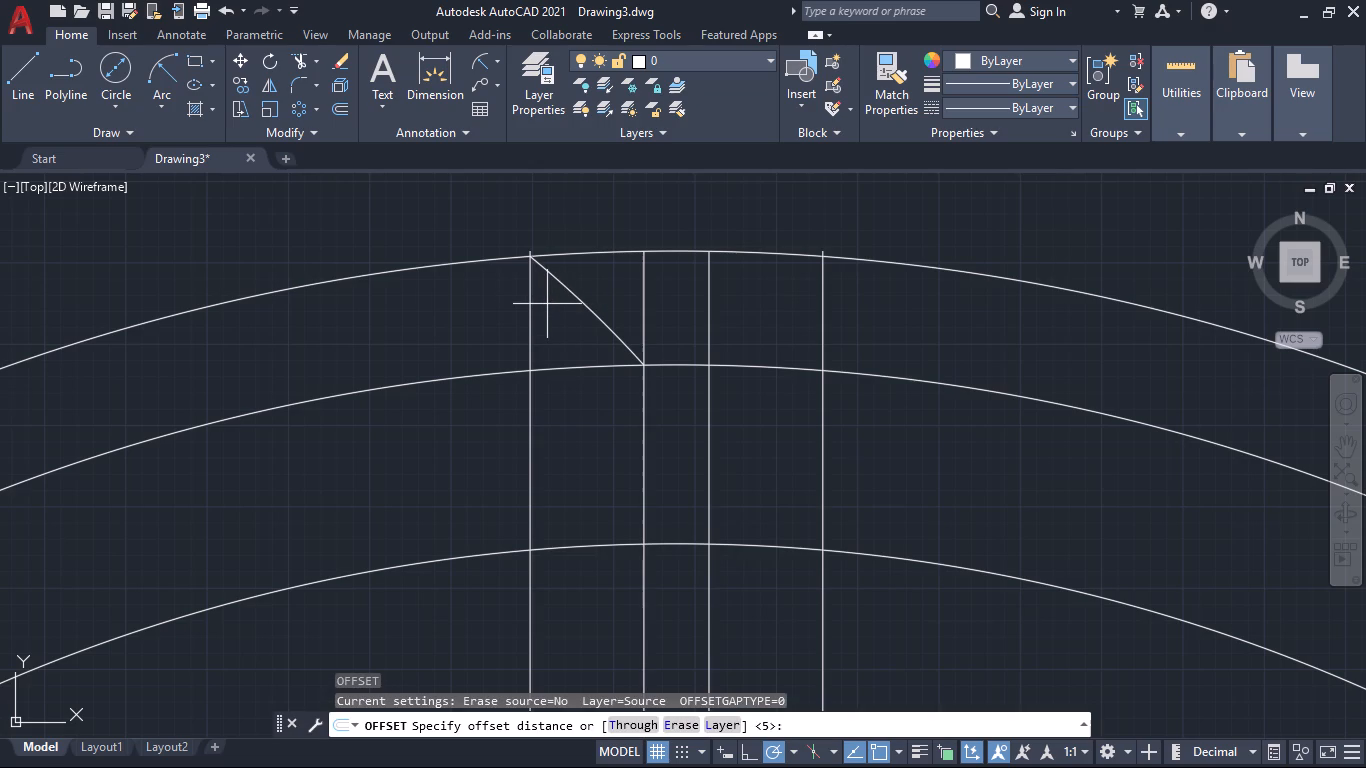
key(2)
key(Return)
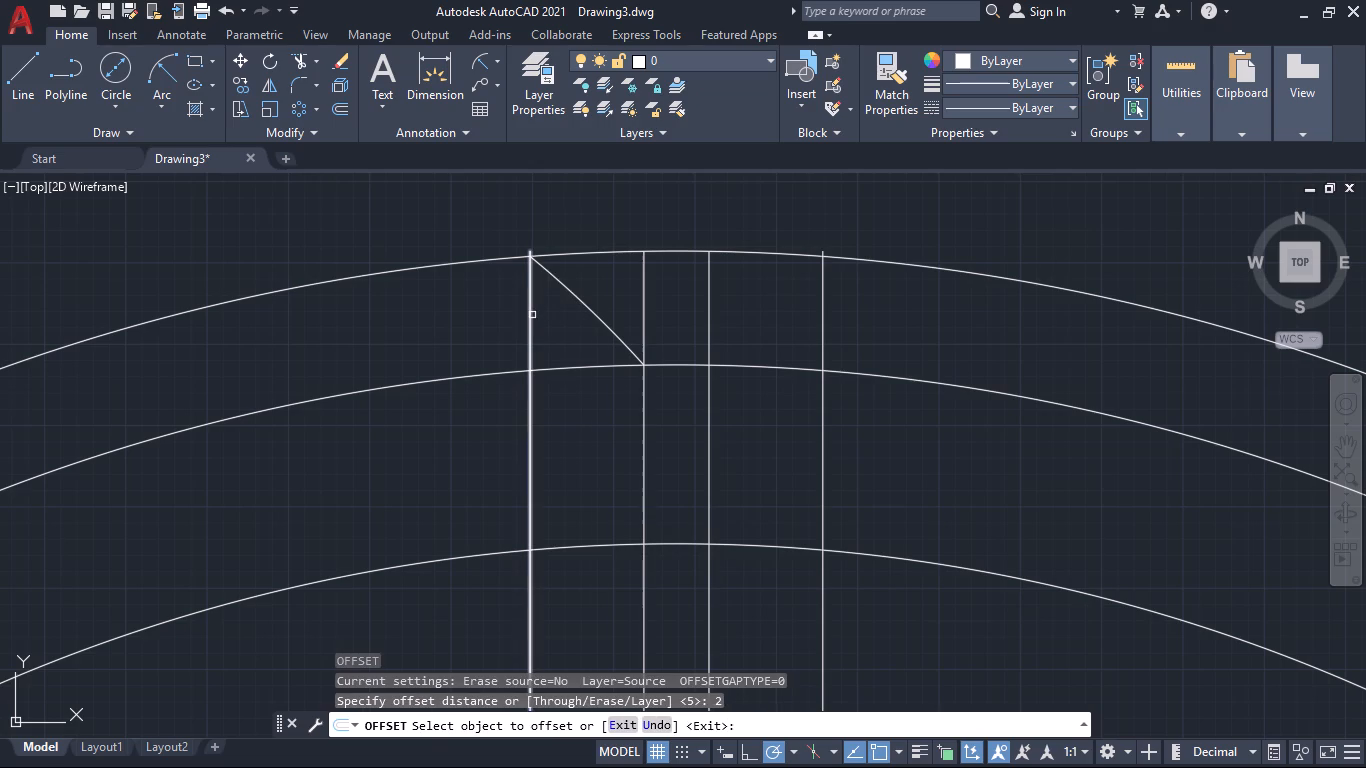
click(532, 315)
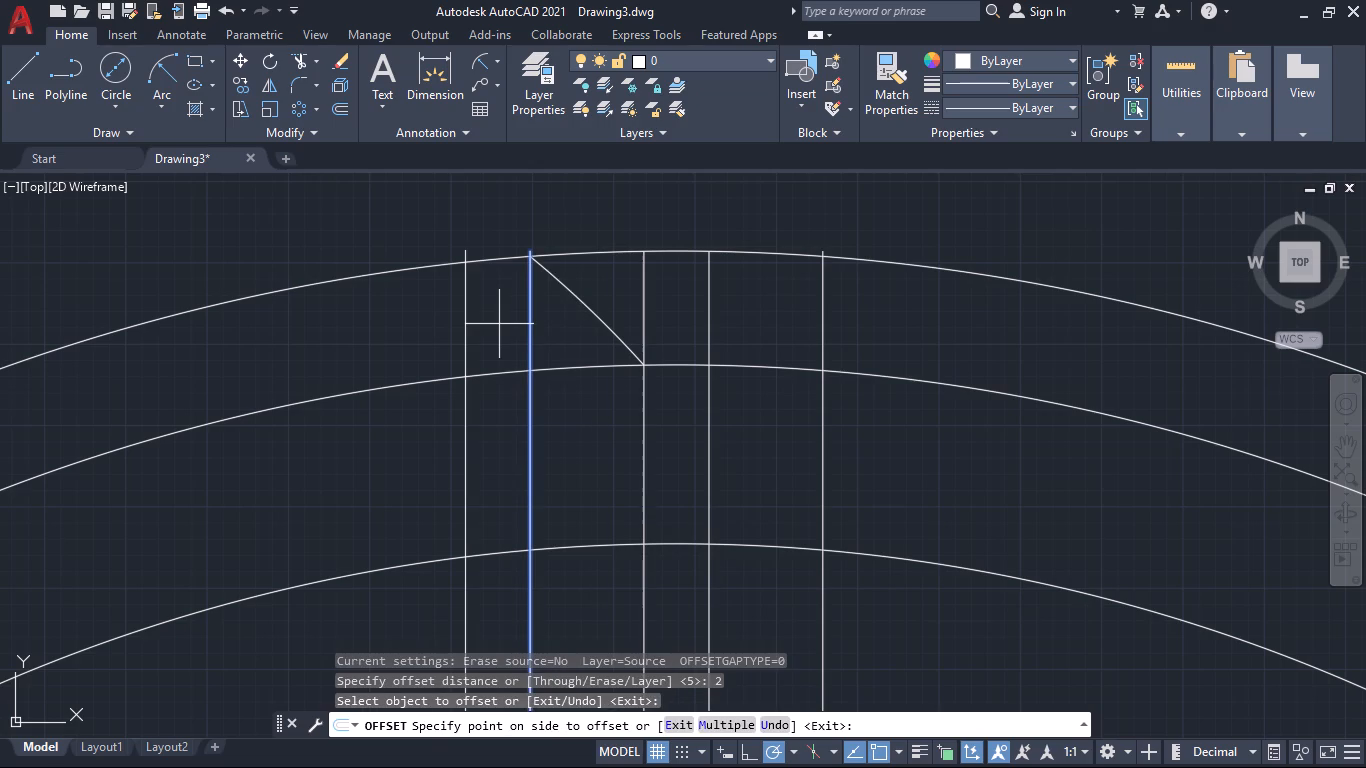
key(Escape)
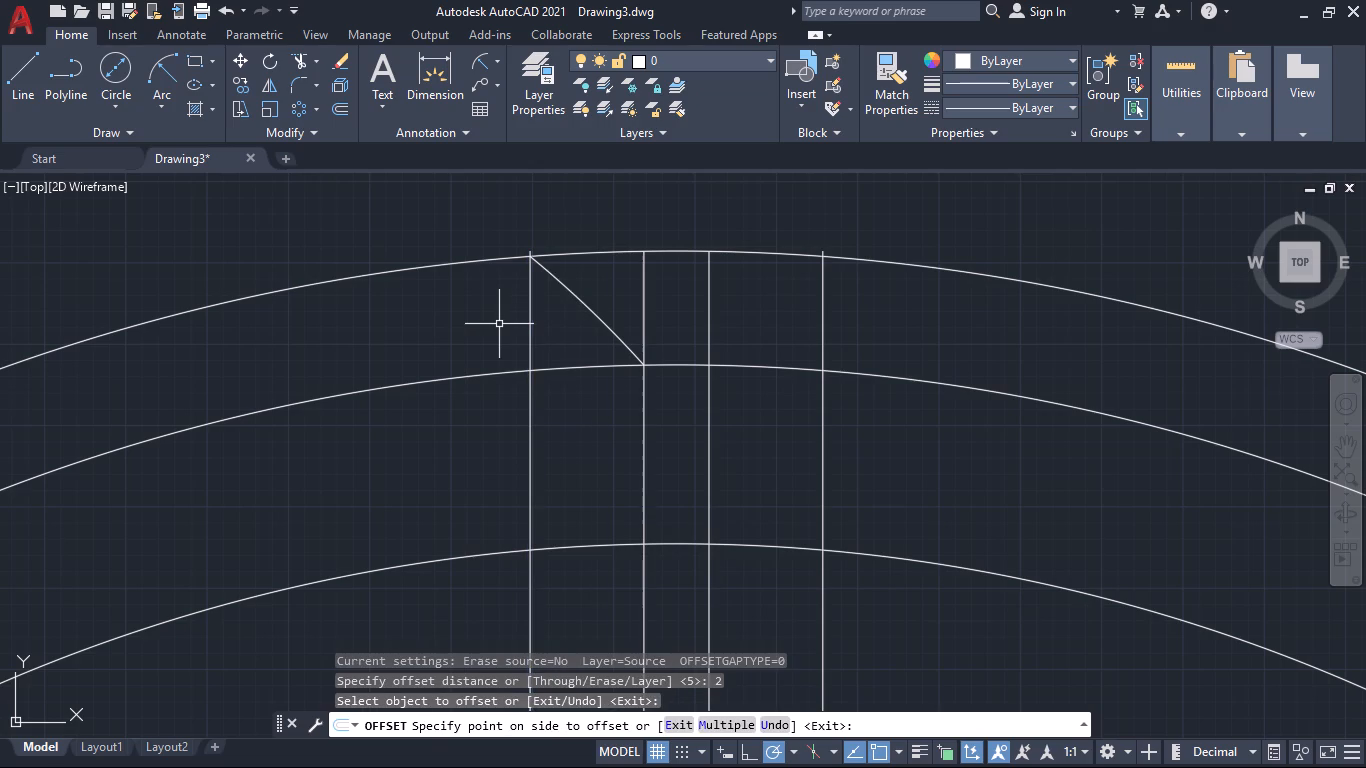
Offset the outer left spoke line 0.5 mm outward, away from the spoke's centre.
key(o)
key(Return)
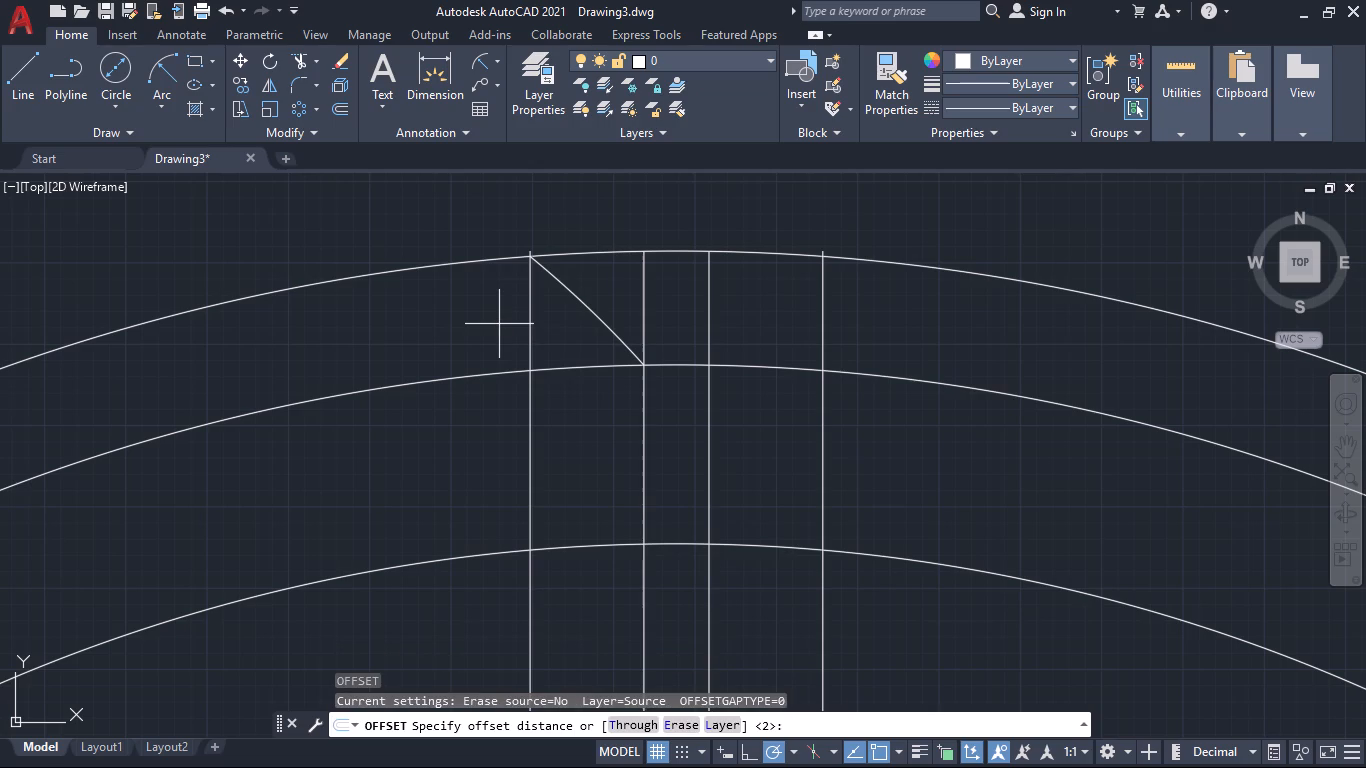
text(0.5)
key(Return)
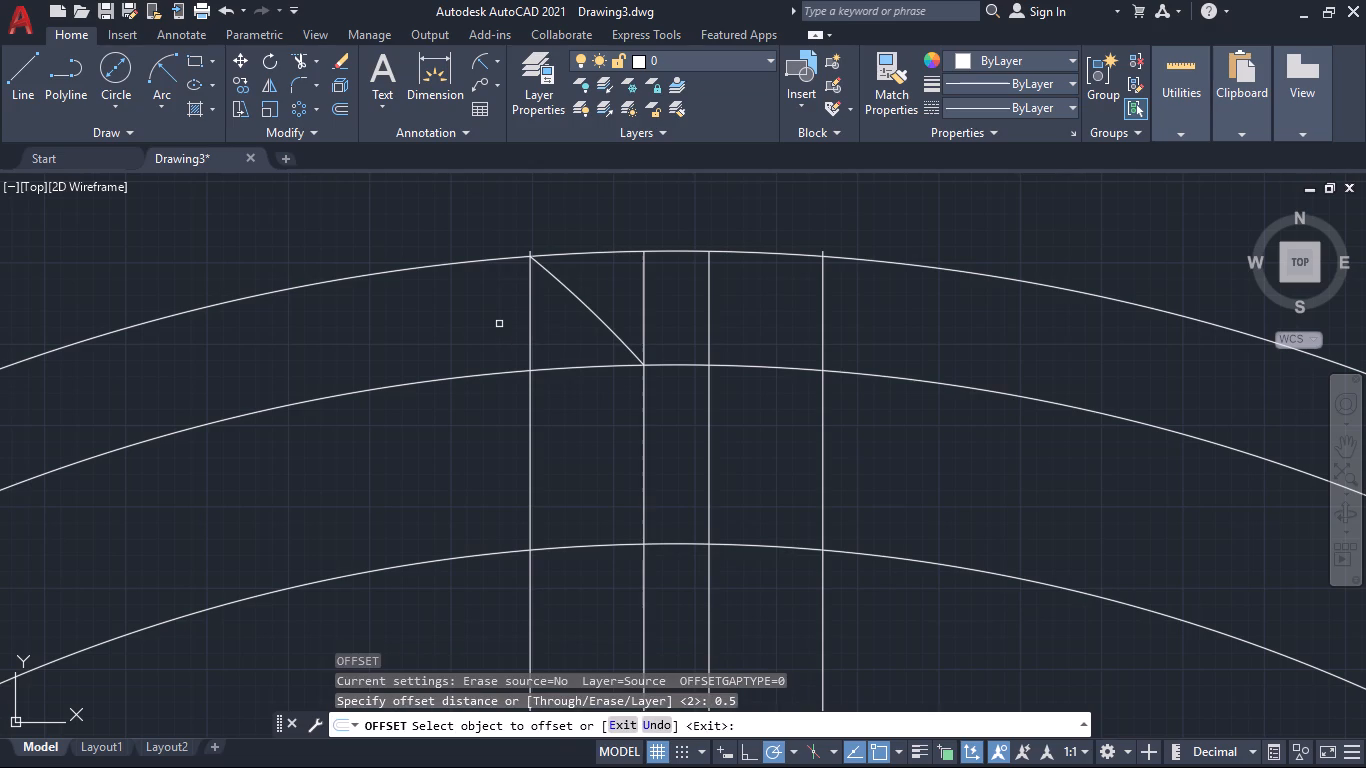
click(531, 331)
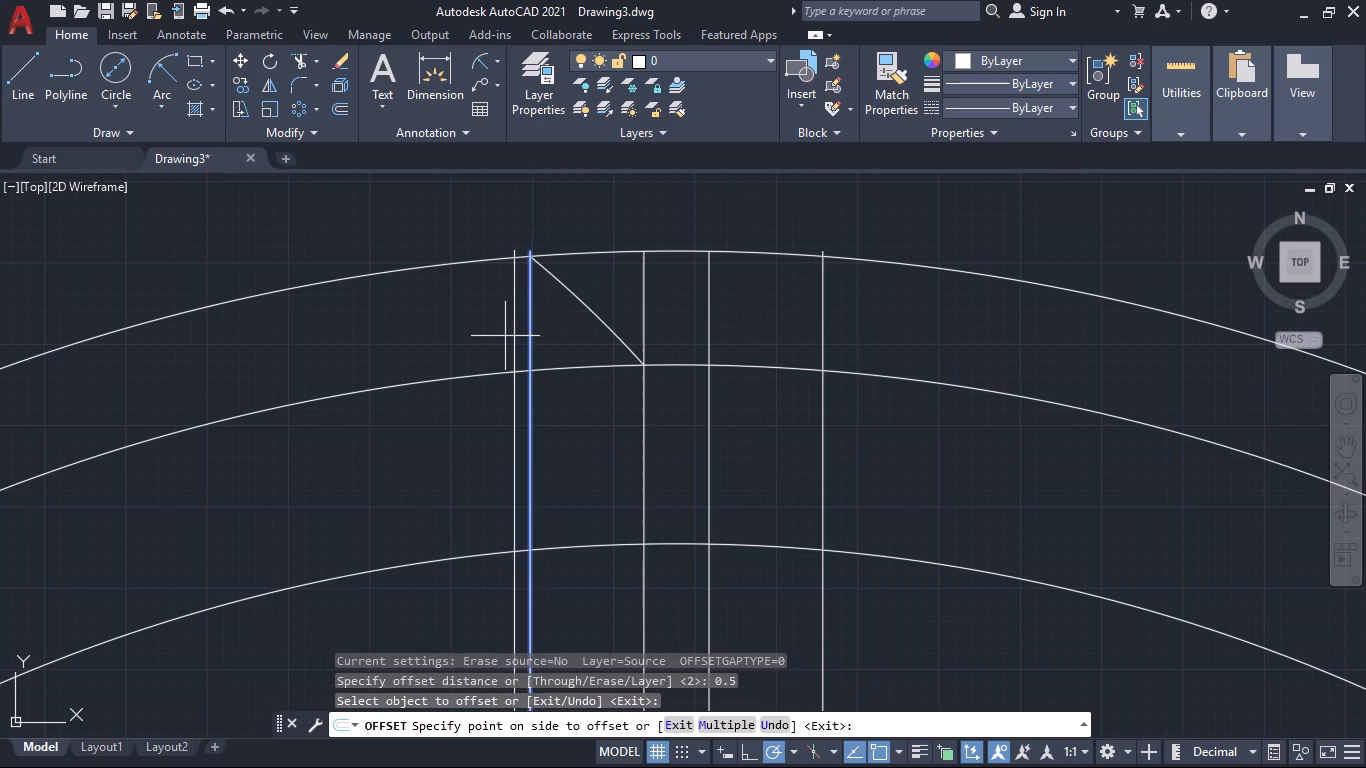
click(505, 336)
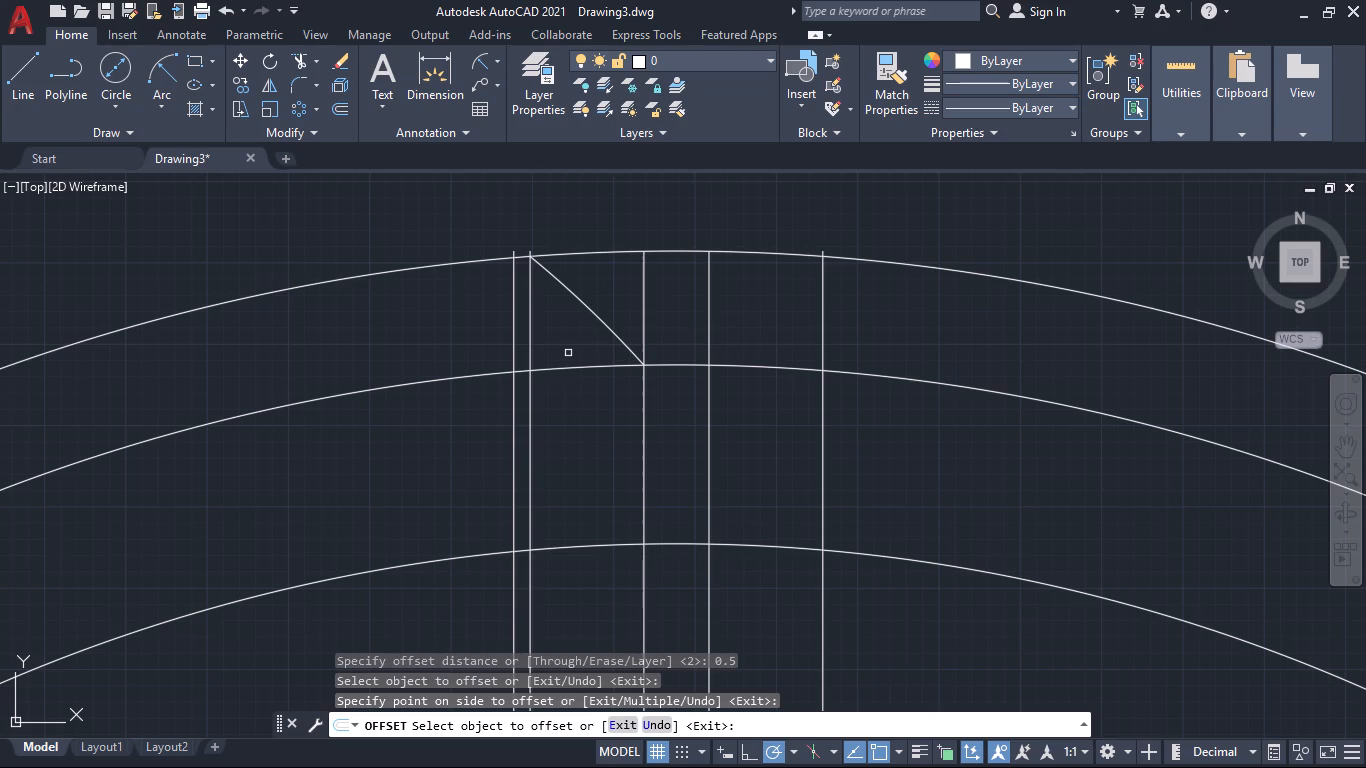
key(Escape)
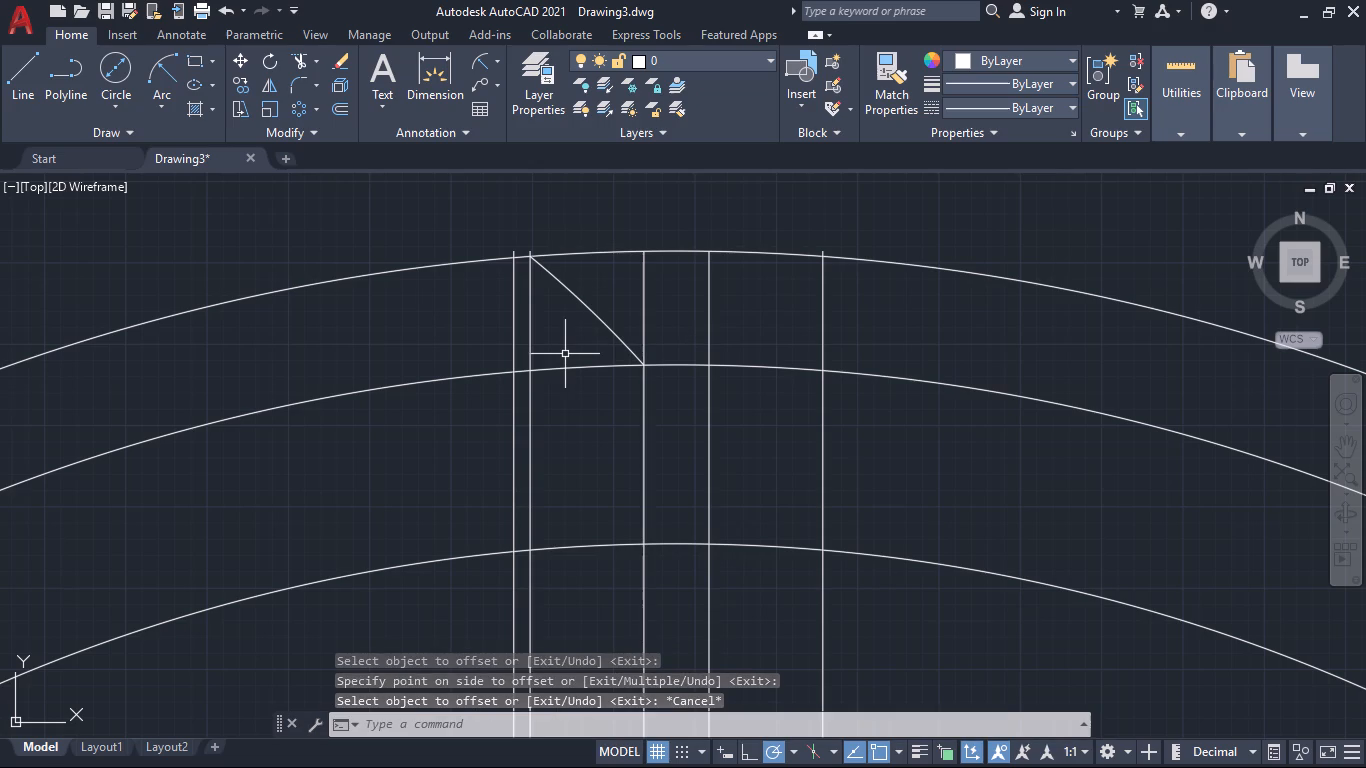
Check the radius of the left spoke arc with a radius dimension, without placing it.
click(471, 54)
click(579, 301)
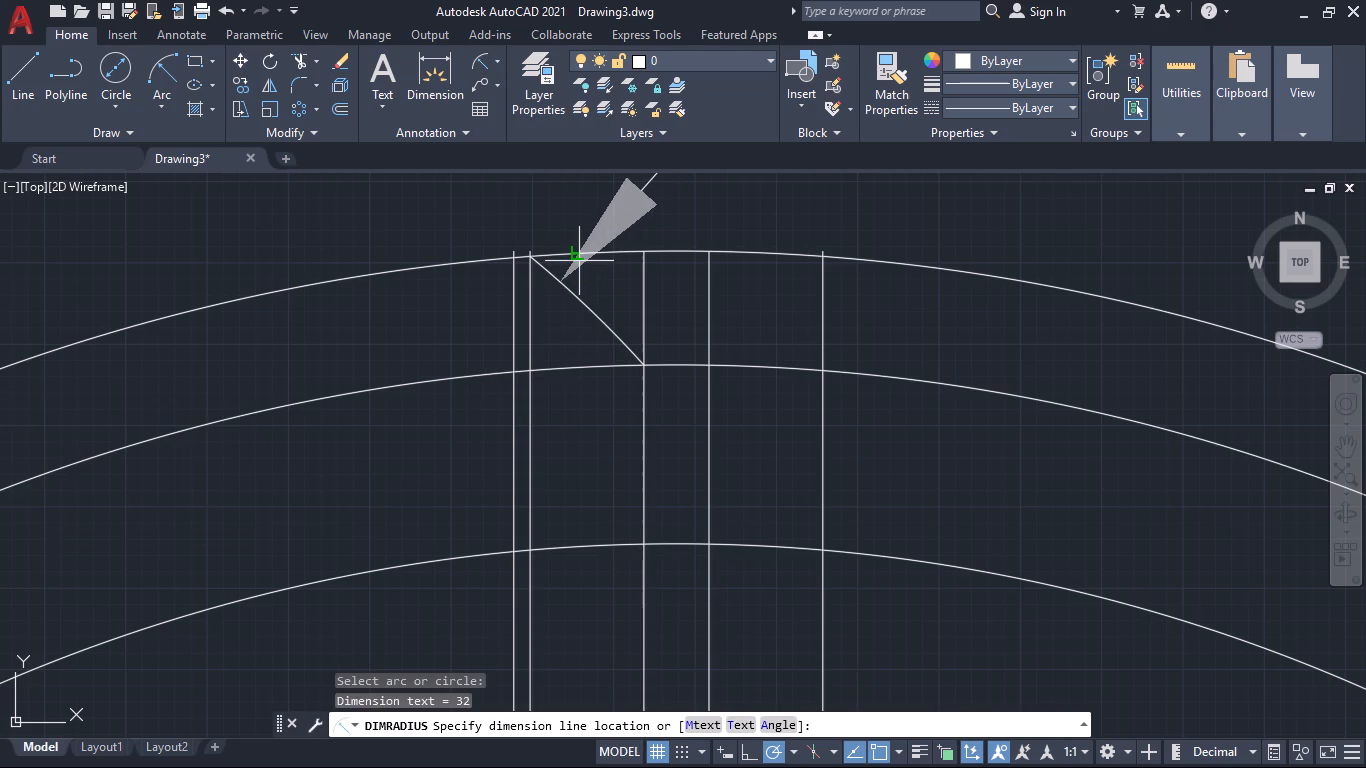
key(Escape)
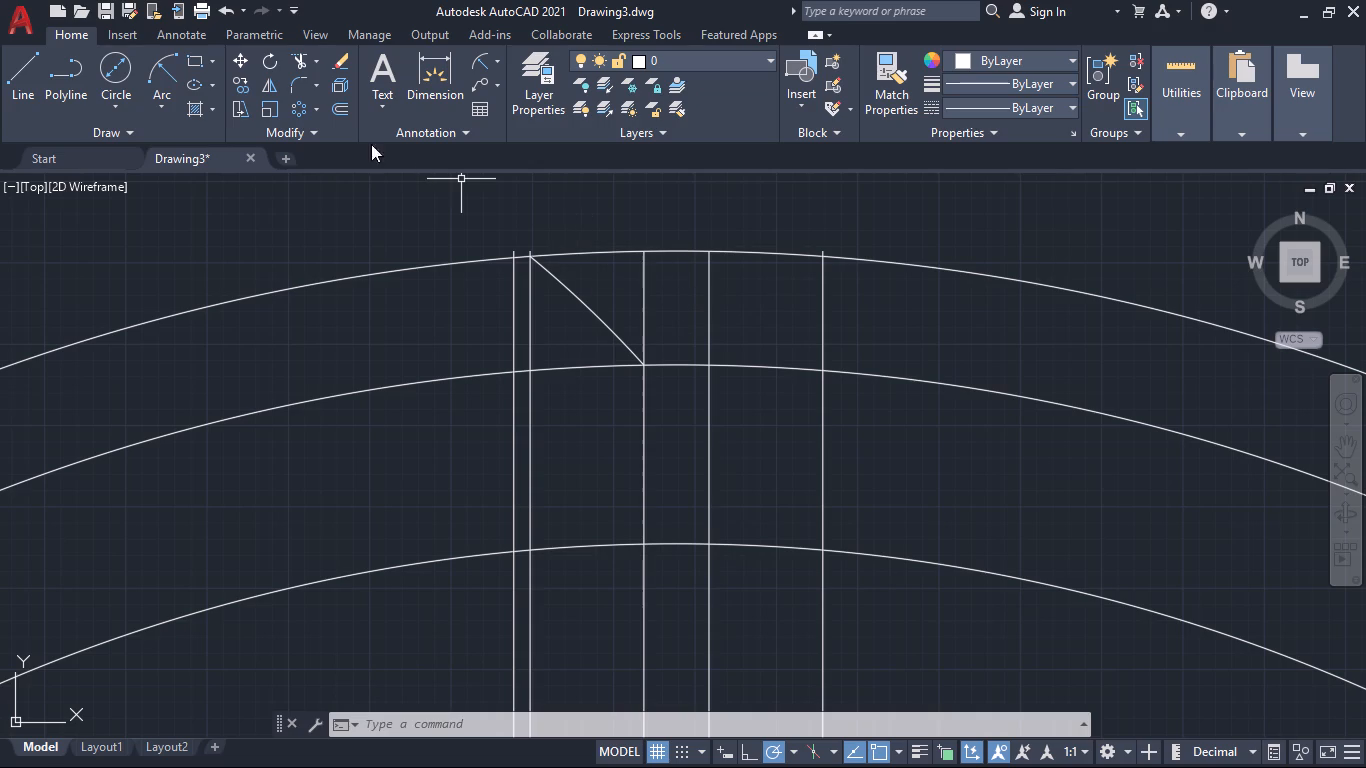
Draw a start-end-radius arc of radius 32 mm from the outer right spoke line at the rim to the inner right line at the 116 mm circle.
click(160, 59)
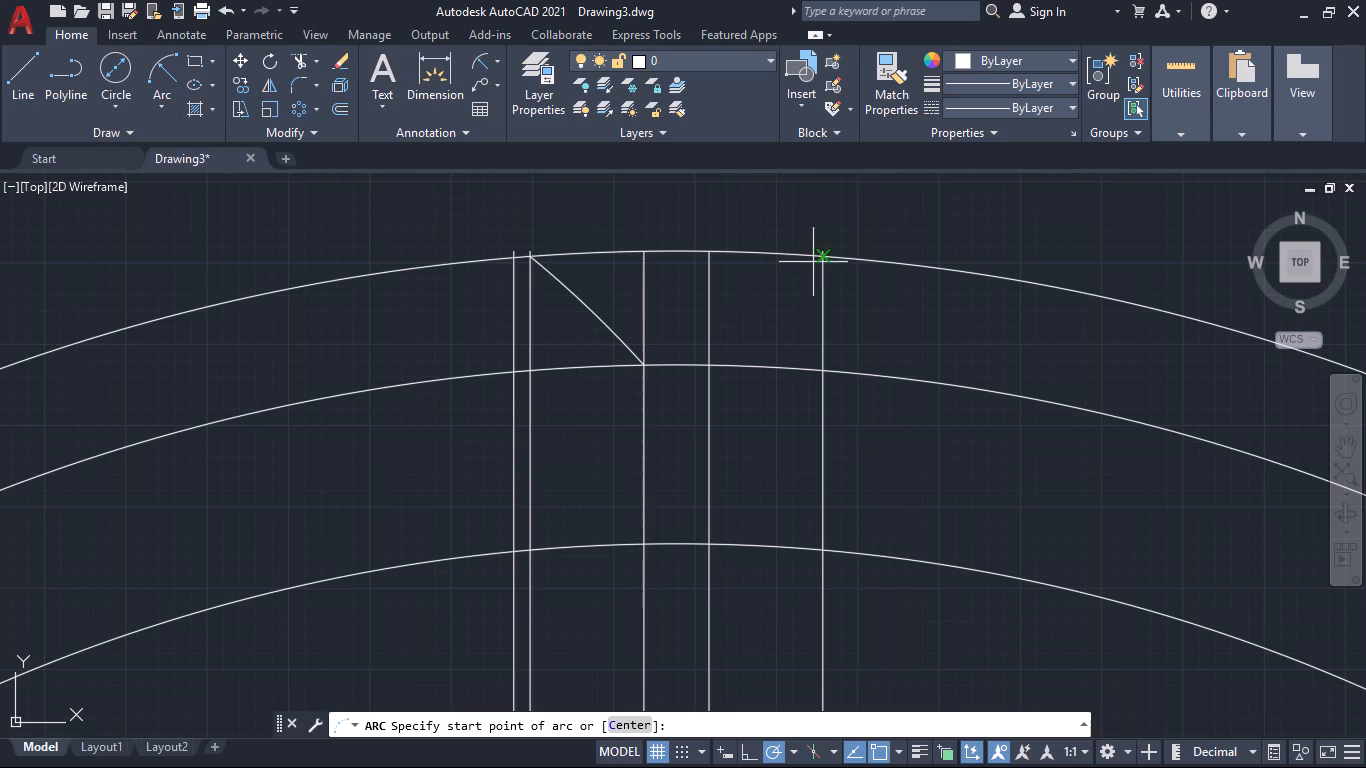
click(825, 259)
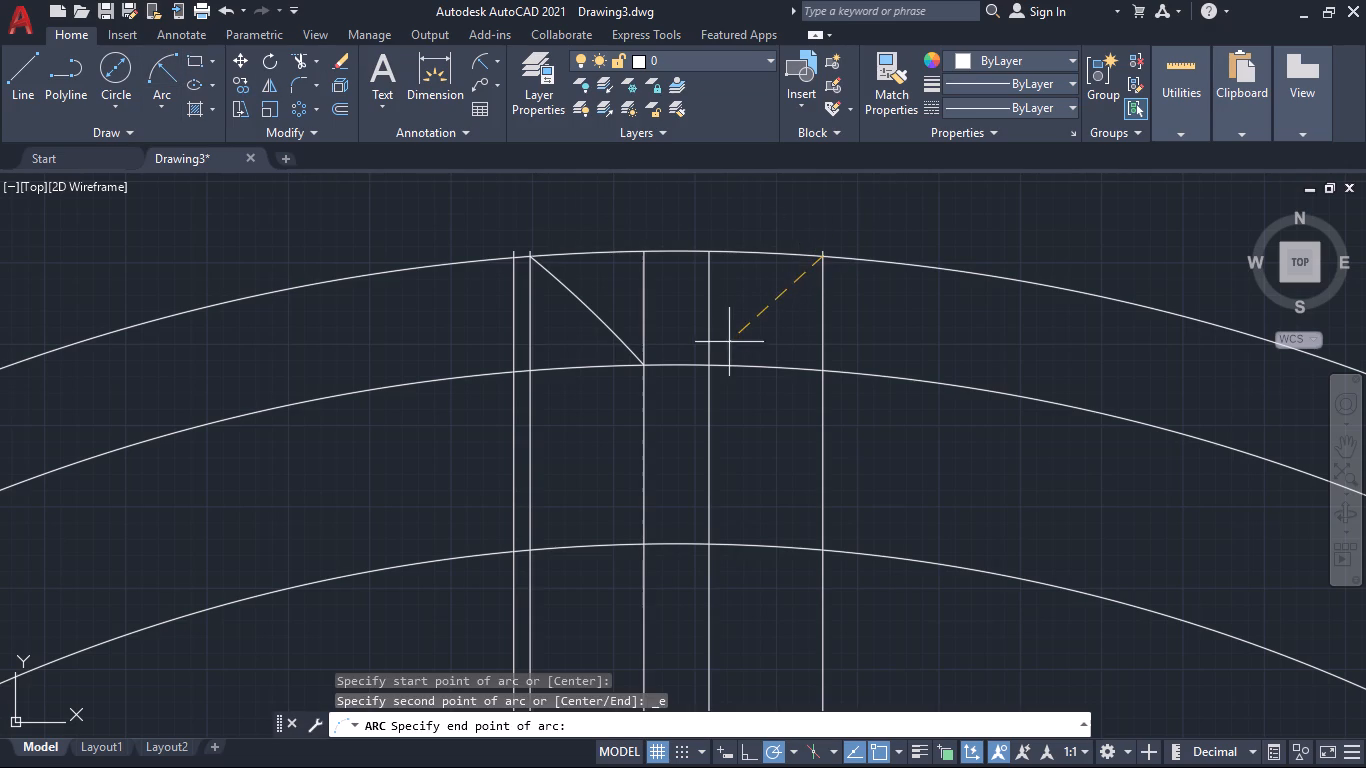
click(712, 361)
text(32)
key(Return)
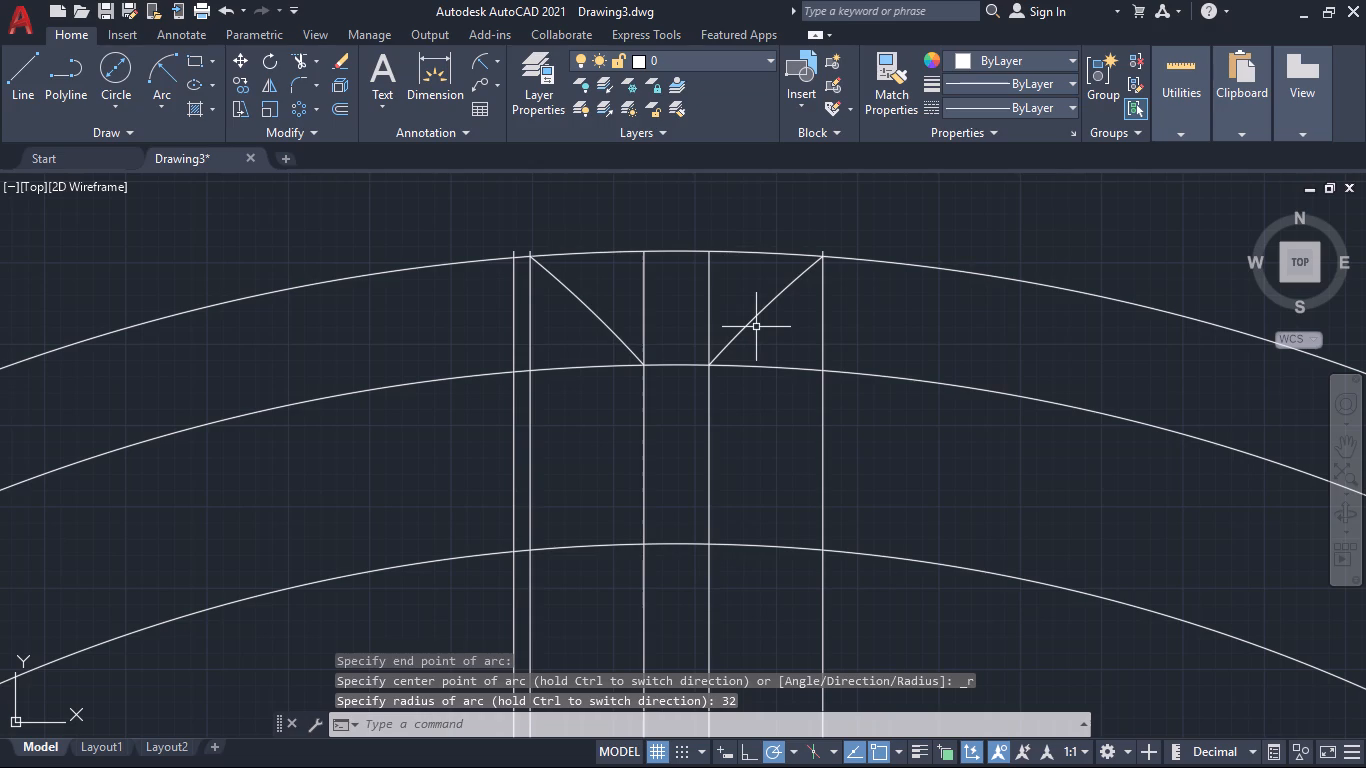
Trim the two inner spoke lines between the outer rim circle and the 116 mm circle.
text(tr)
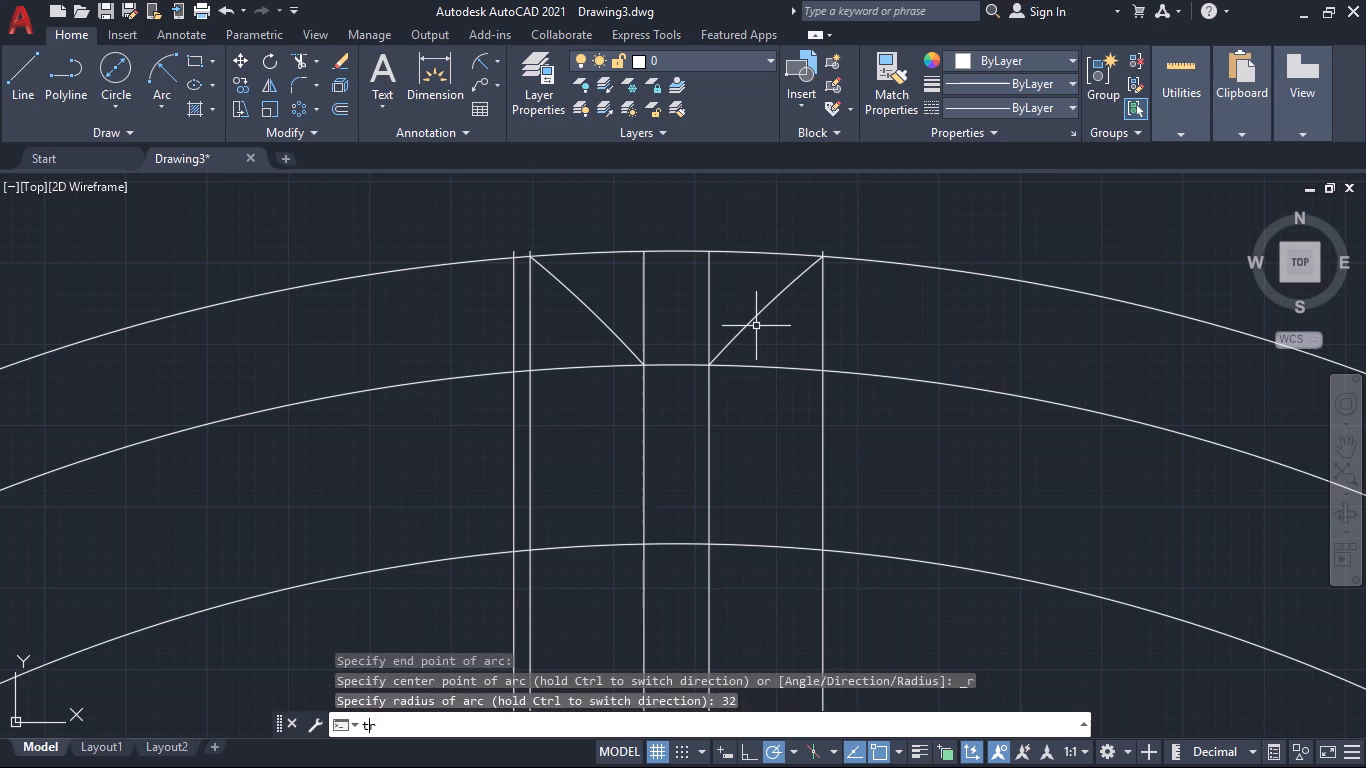
key(Return)
click(721, 297)
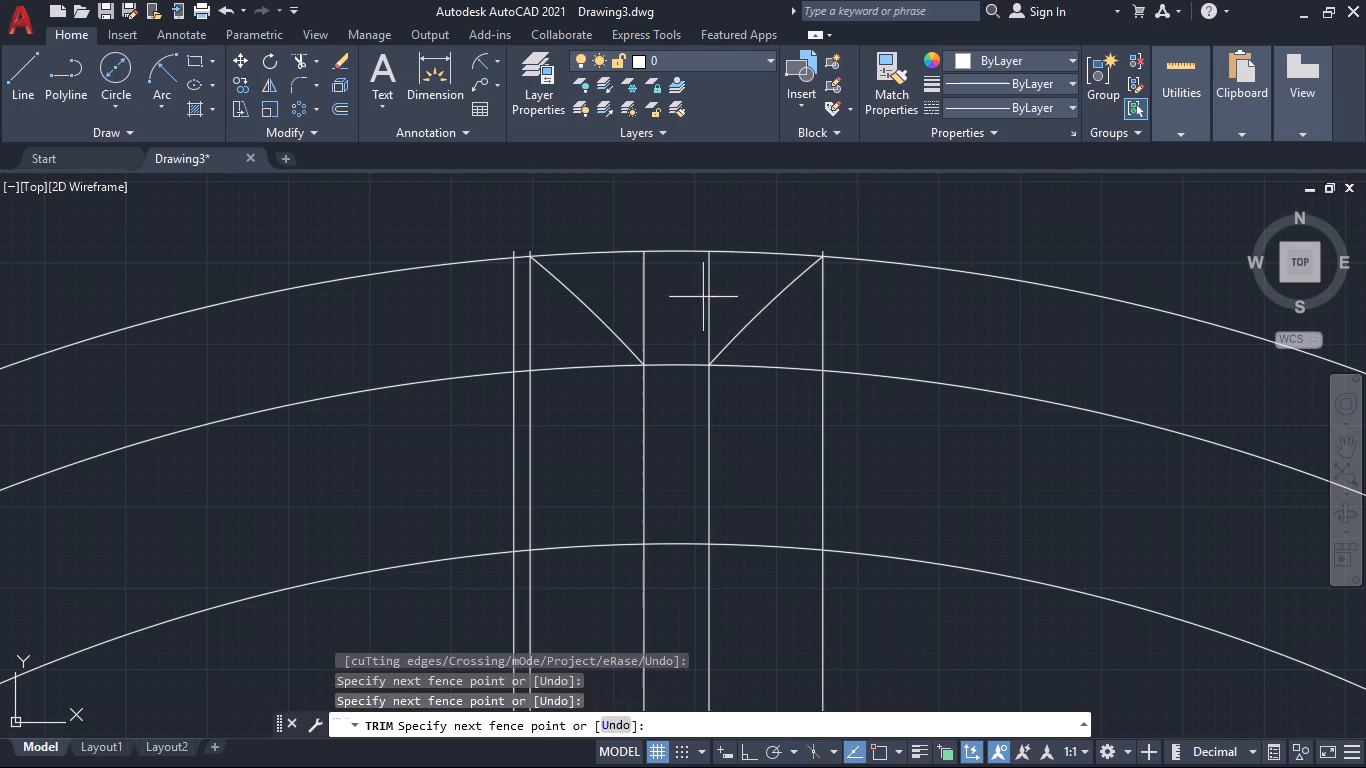
click(600, 297)
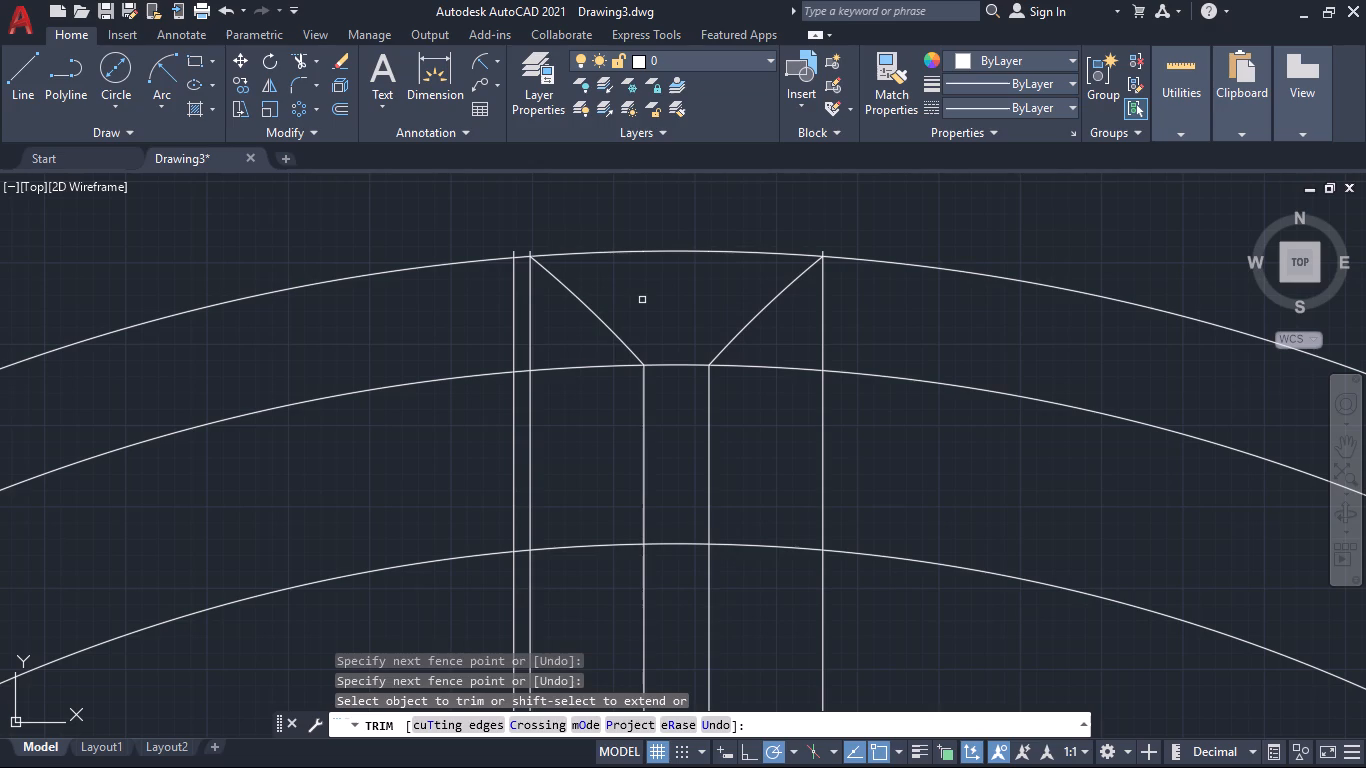
key(Escape)
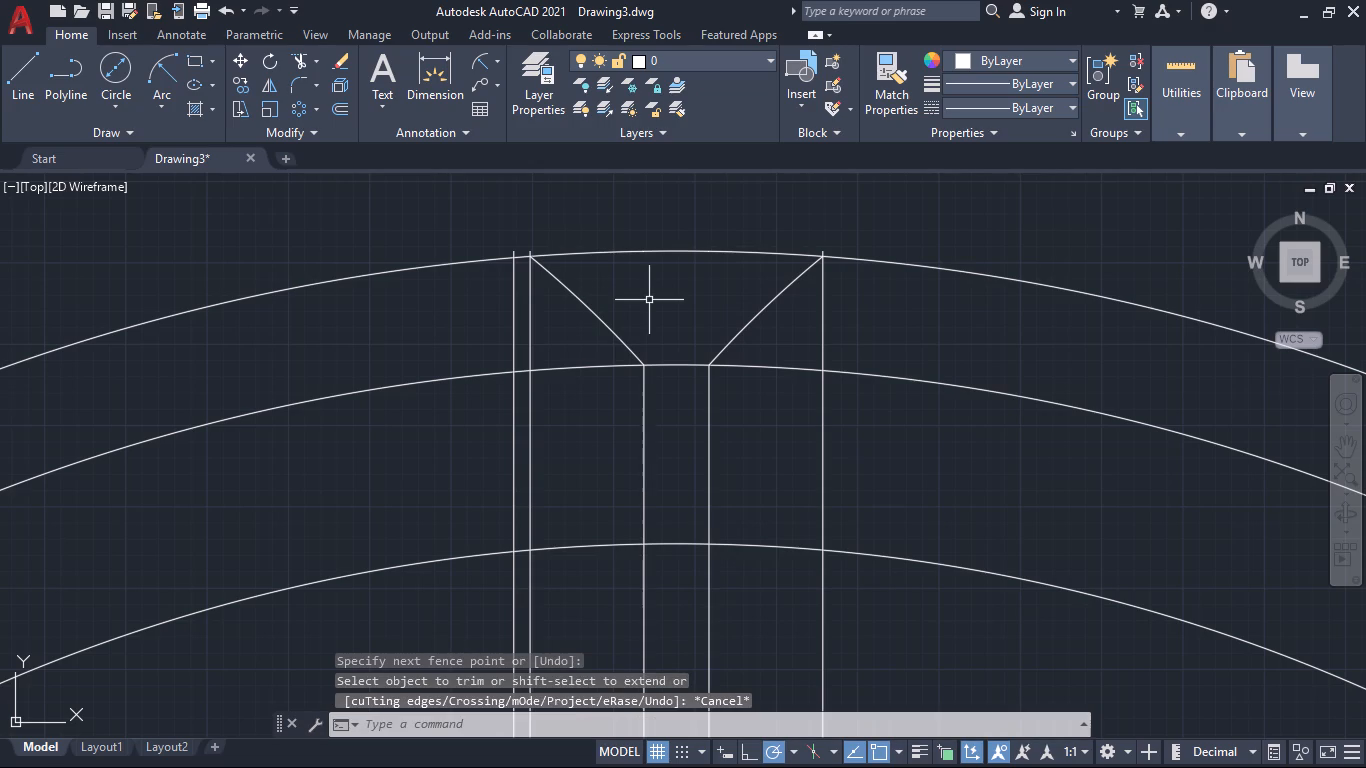
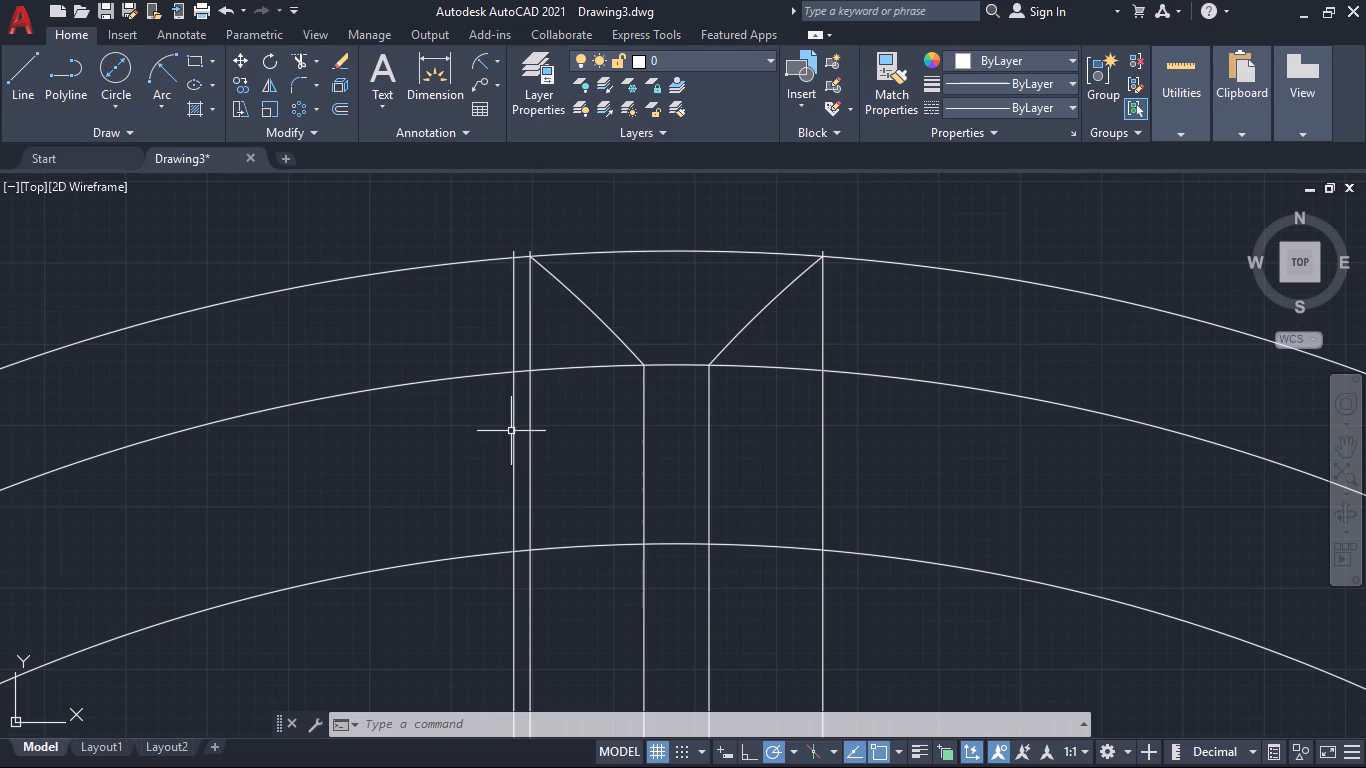
Trim all spoke lines between the 116 and 105 mm circles, plus the line at the left arc's rim end down to the 116 mm circle.
text(tr)
key(Return)
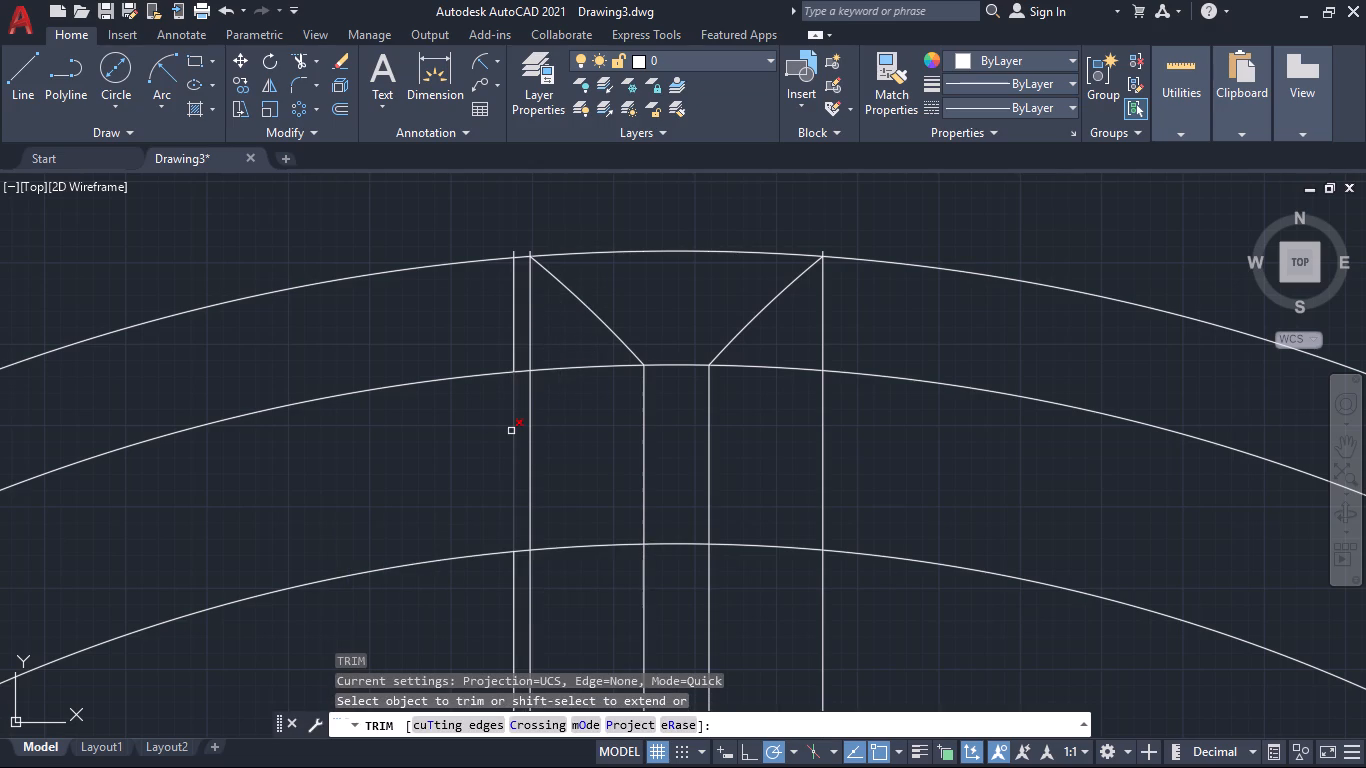
click(512, 439)
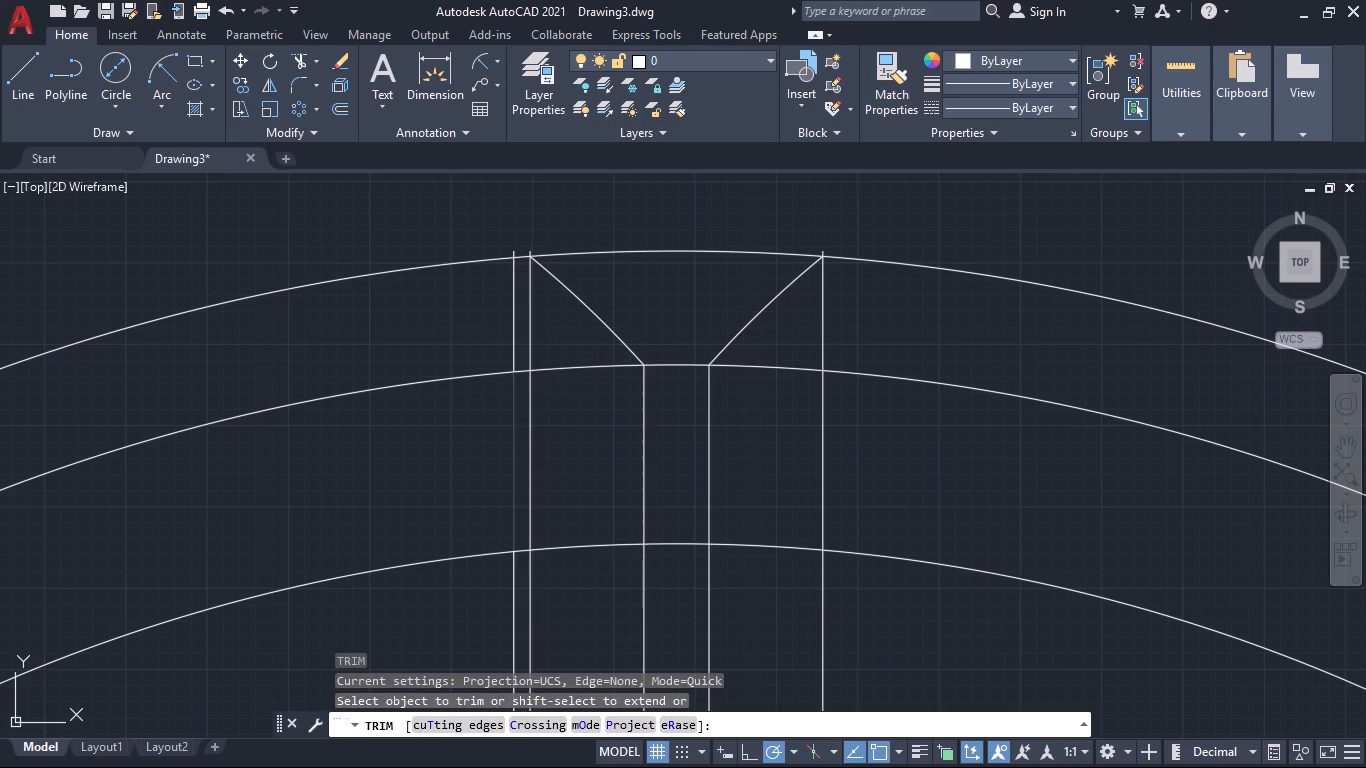
drag(550, 429, 519, 430)
click(519, 430)
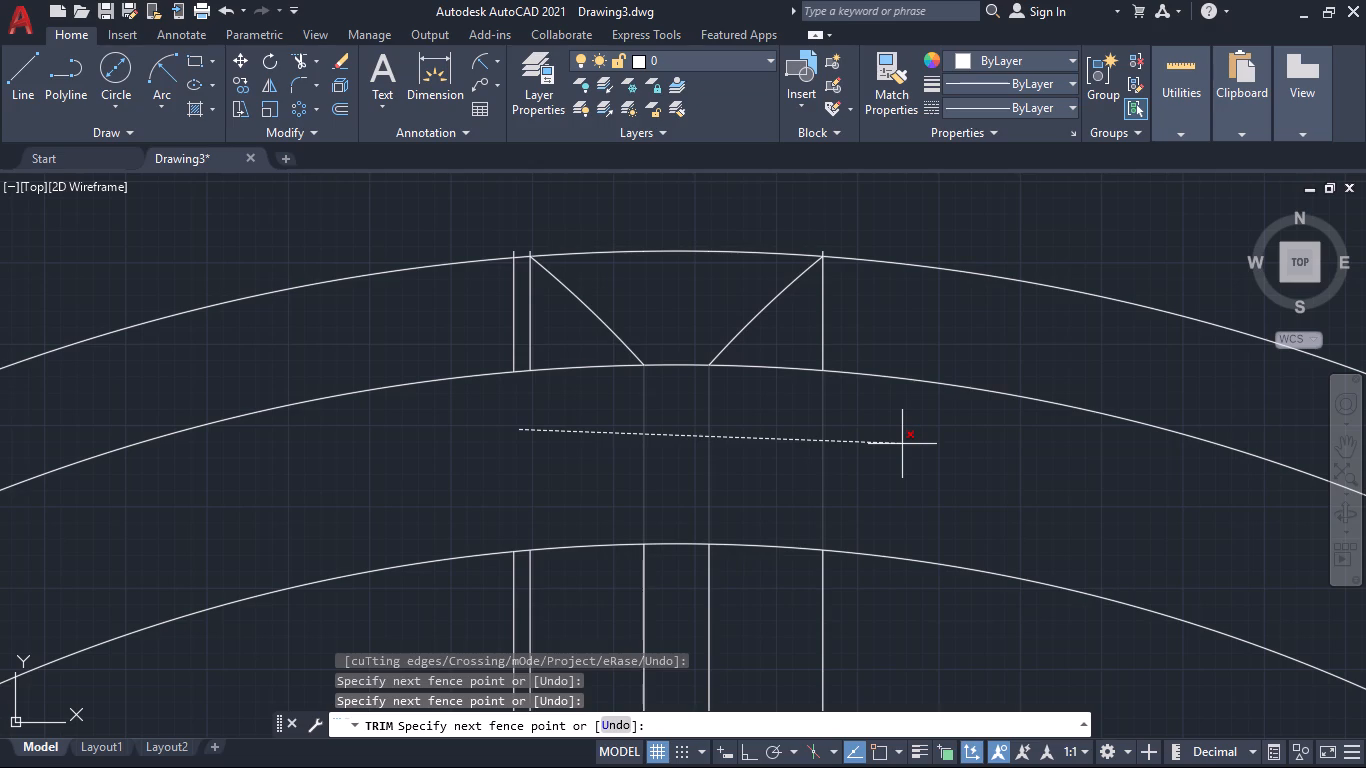
click(902, 444)
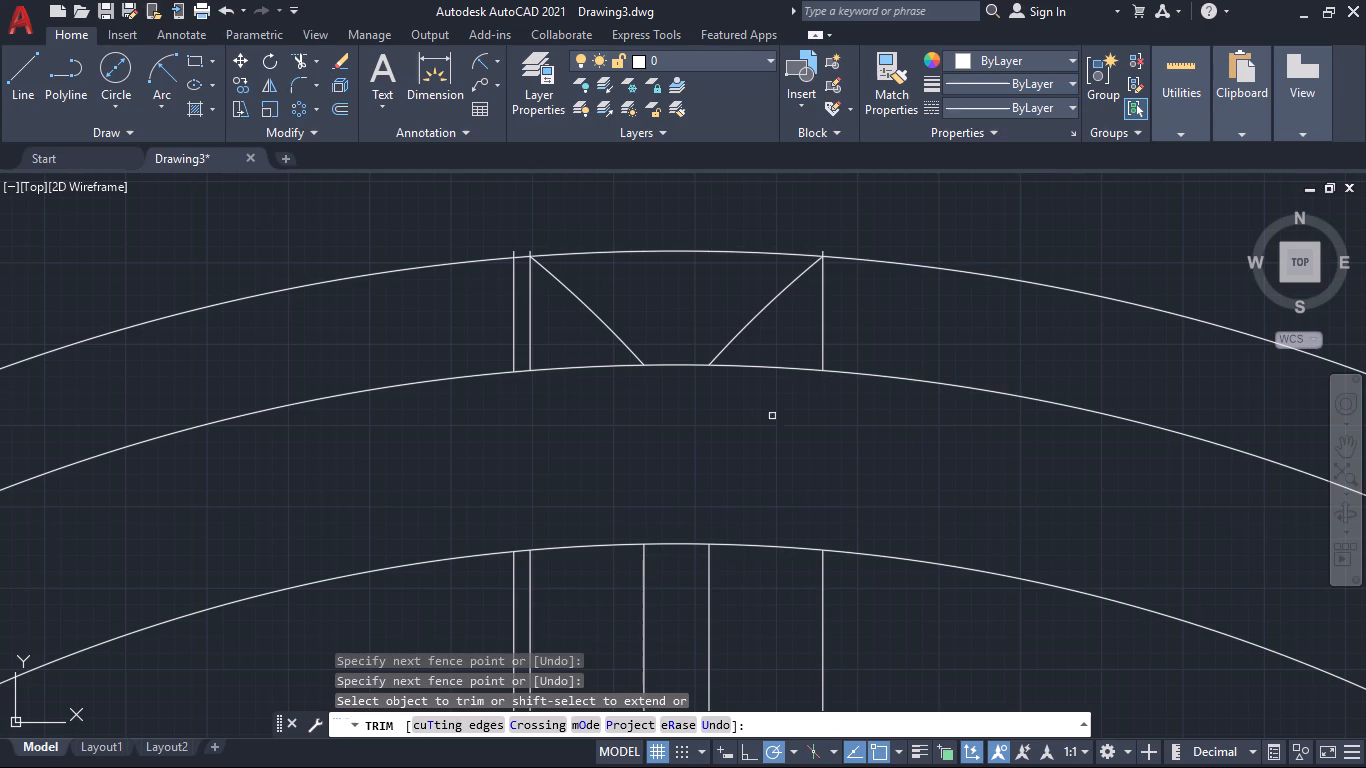
click(531, 324)
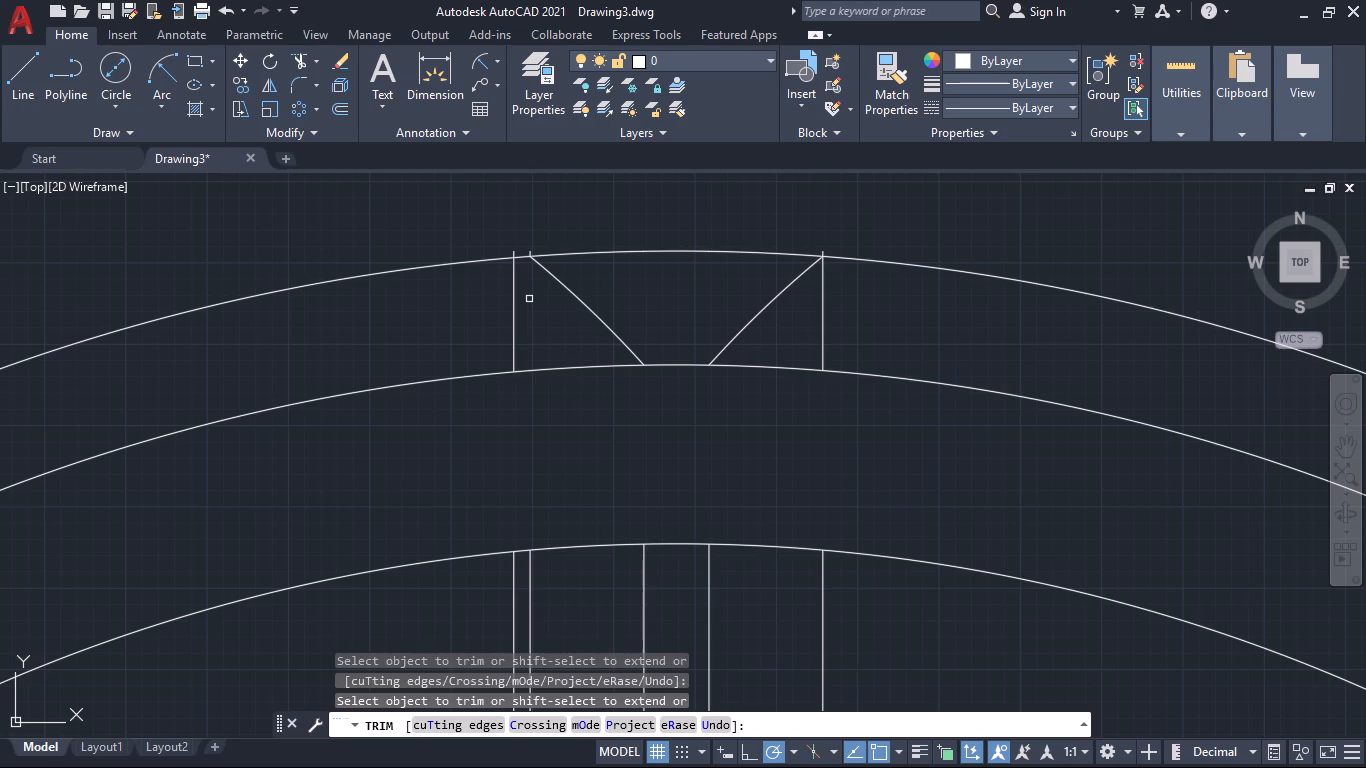
key(Escape)
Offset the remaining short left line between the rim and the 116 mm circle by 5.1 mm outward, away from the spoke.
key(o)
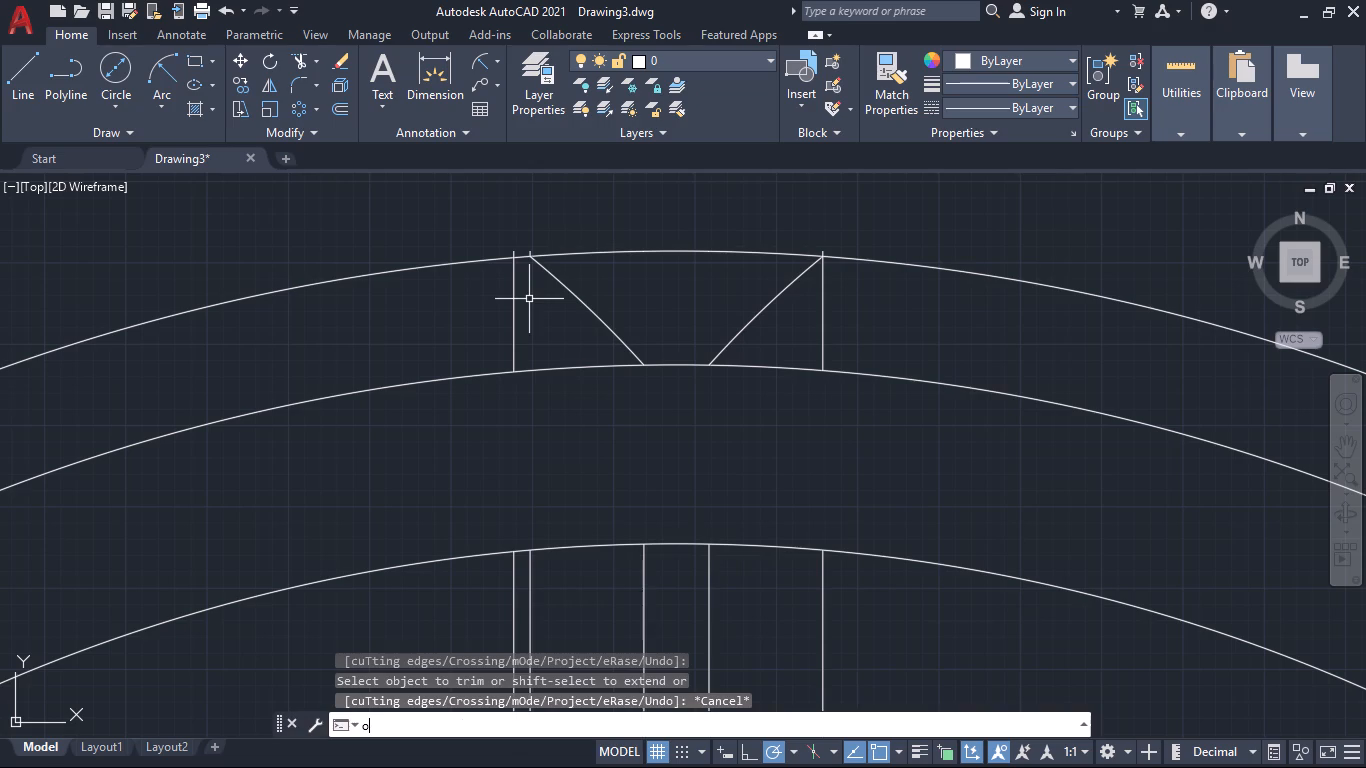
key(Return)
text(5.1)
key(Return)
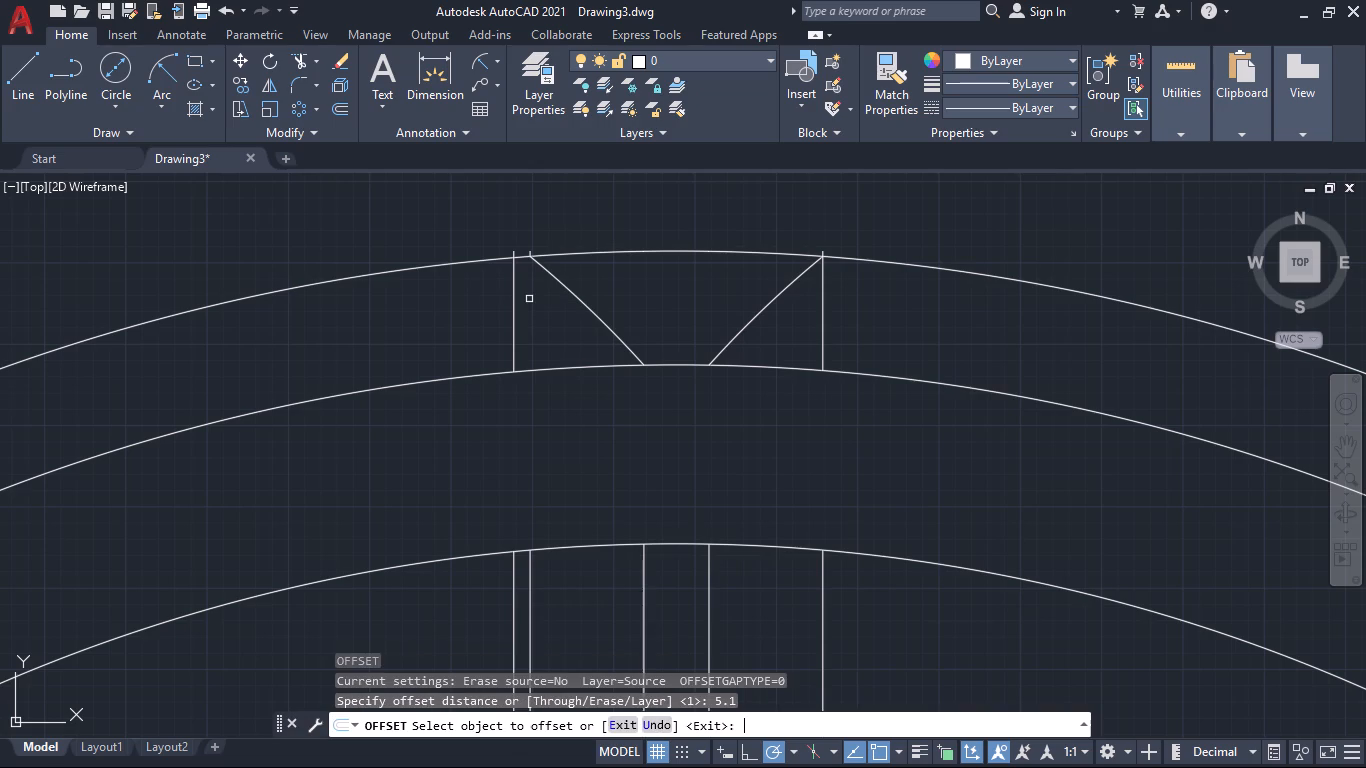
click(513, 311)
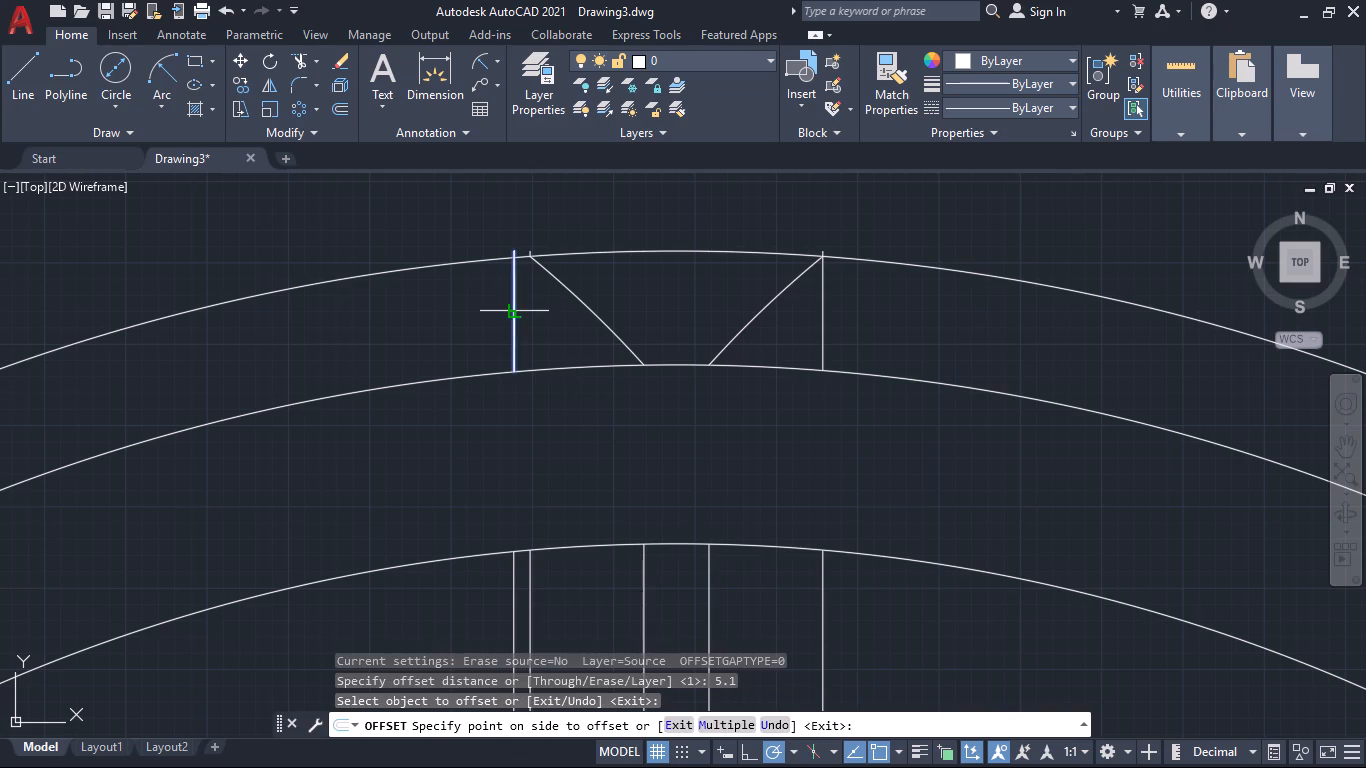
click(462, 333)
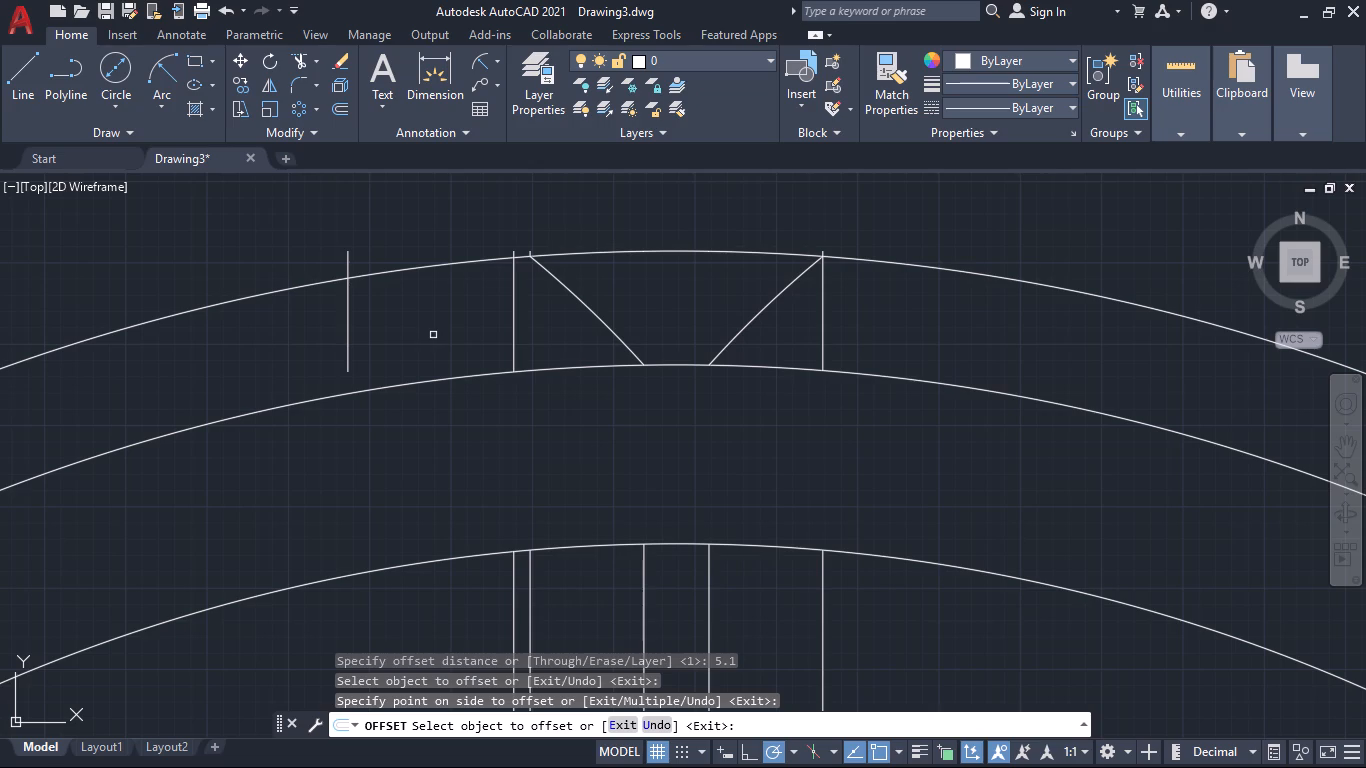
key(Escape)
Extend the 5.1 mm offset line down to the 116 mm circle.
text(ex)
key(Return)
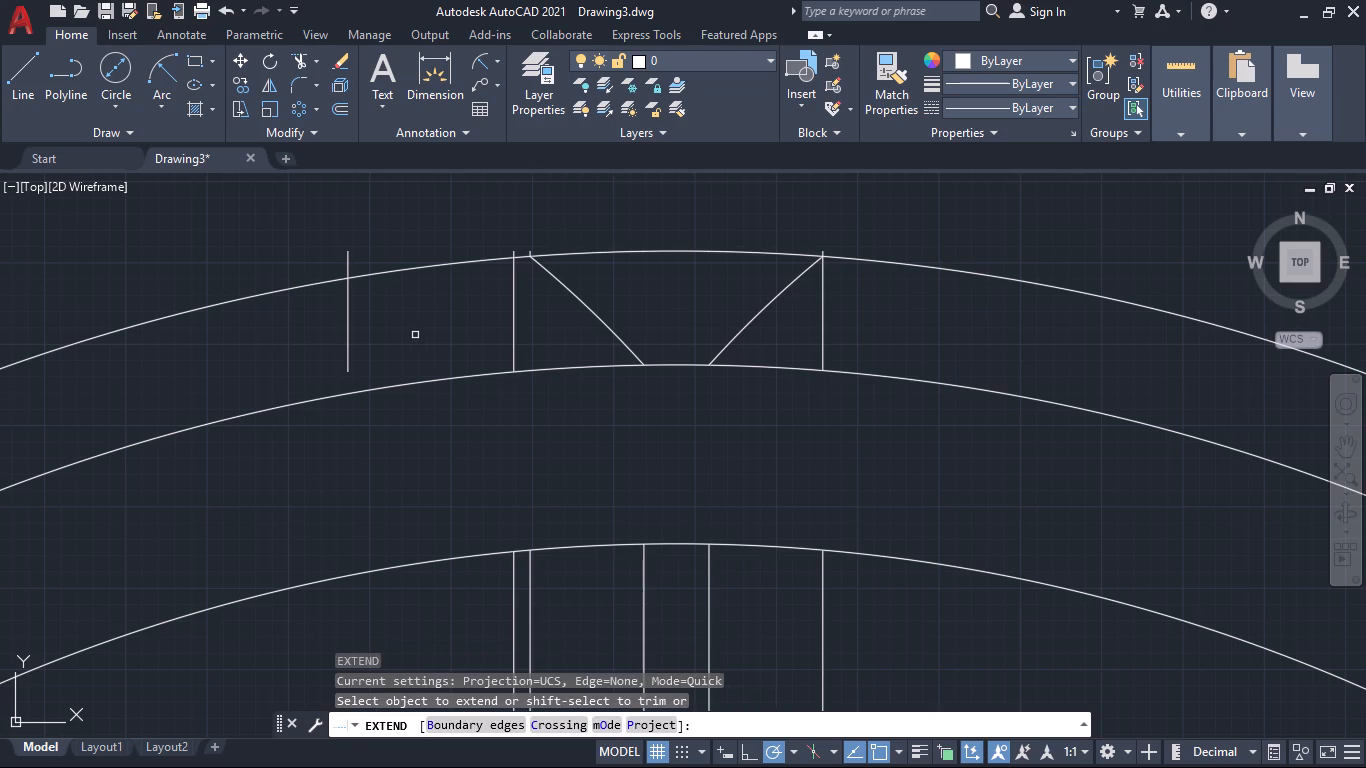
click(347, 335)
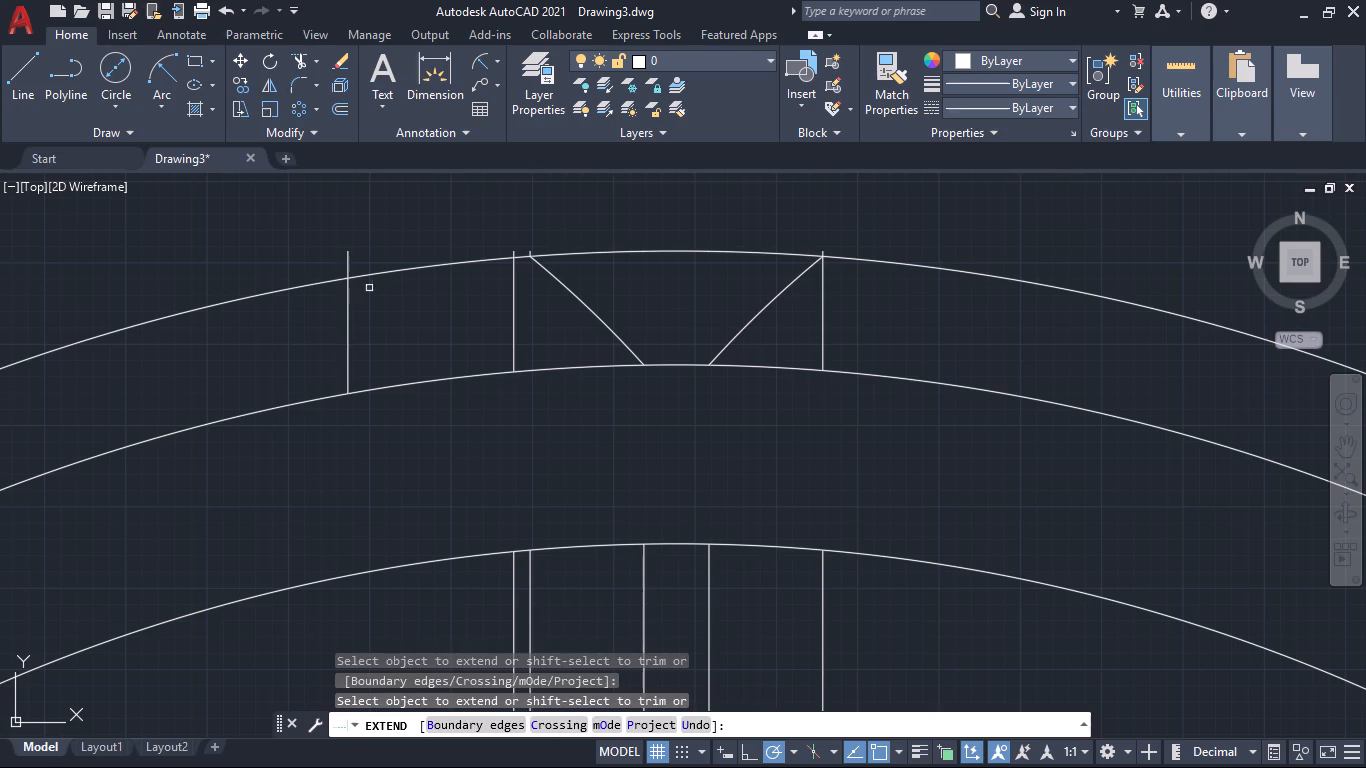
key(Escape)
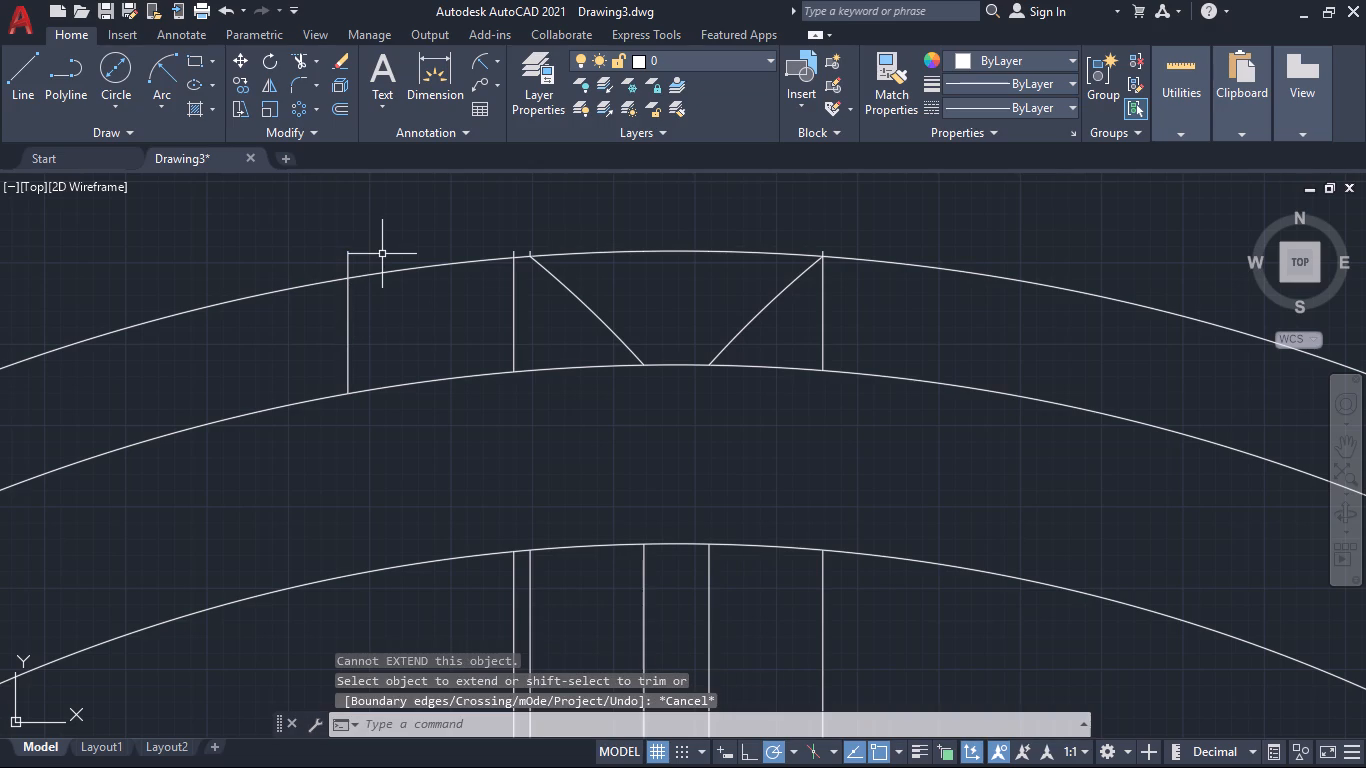
Trim the ends of the offset line and the left and right spoke lines that overhang the outer rim circle.
text(tr)
key(Return)
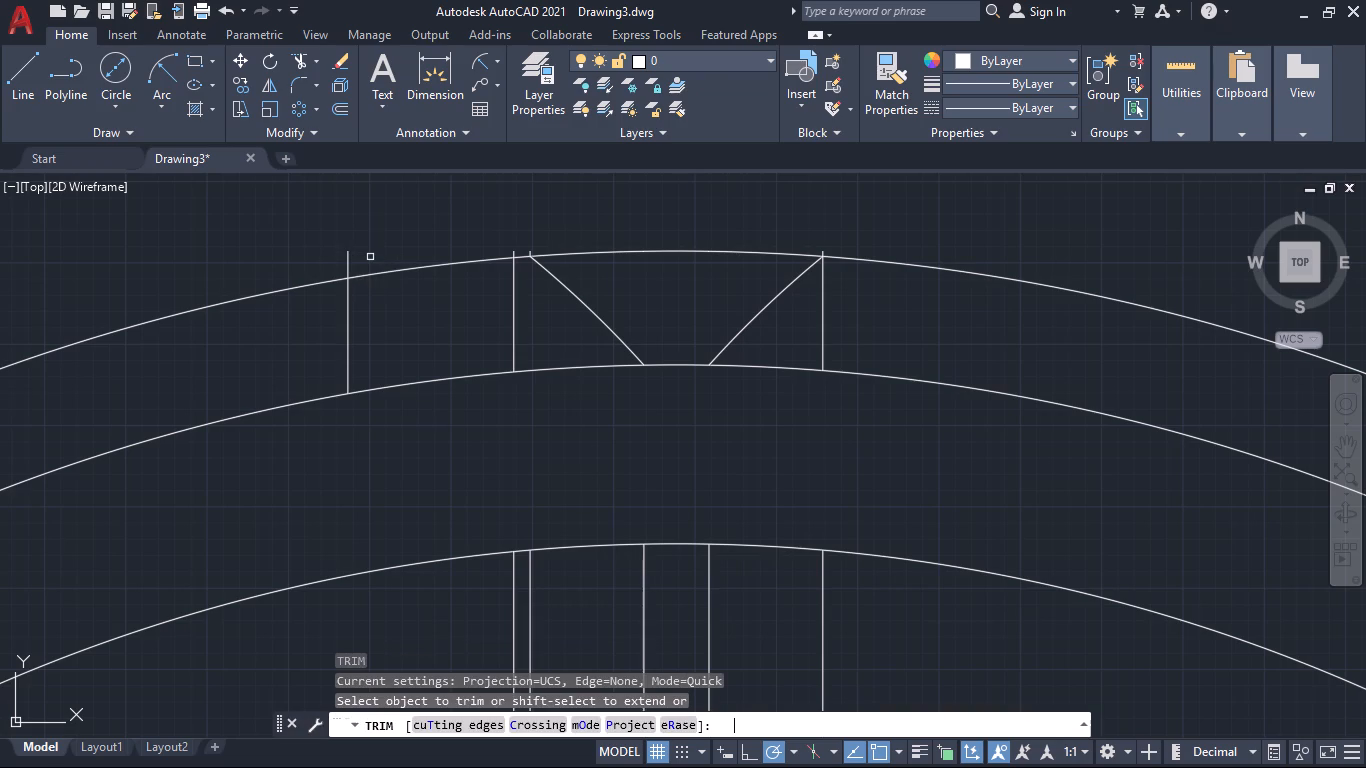
click(357, 262)
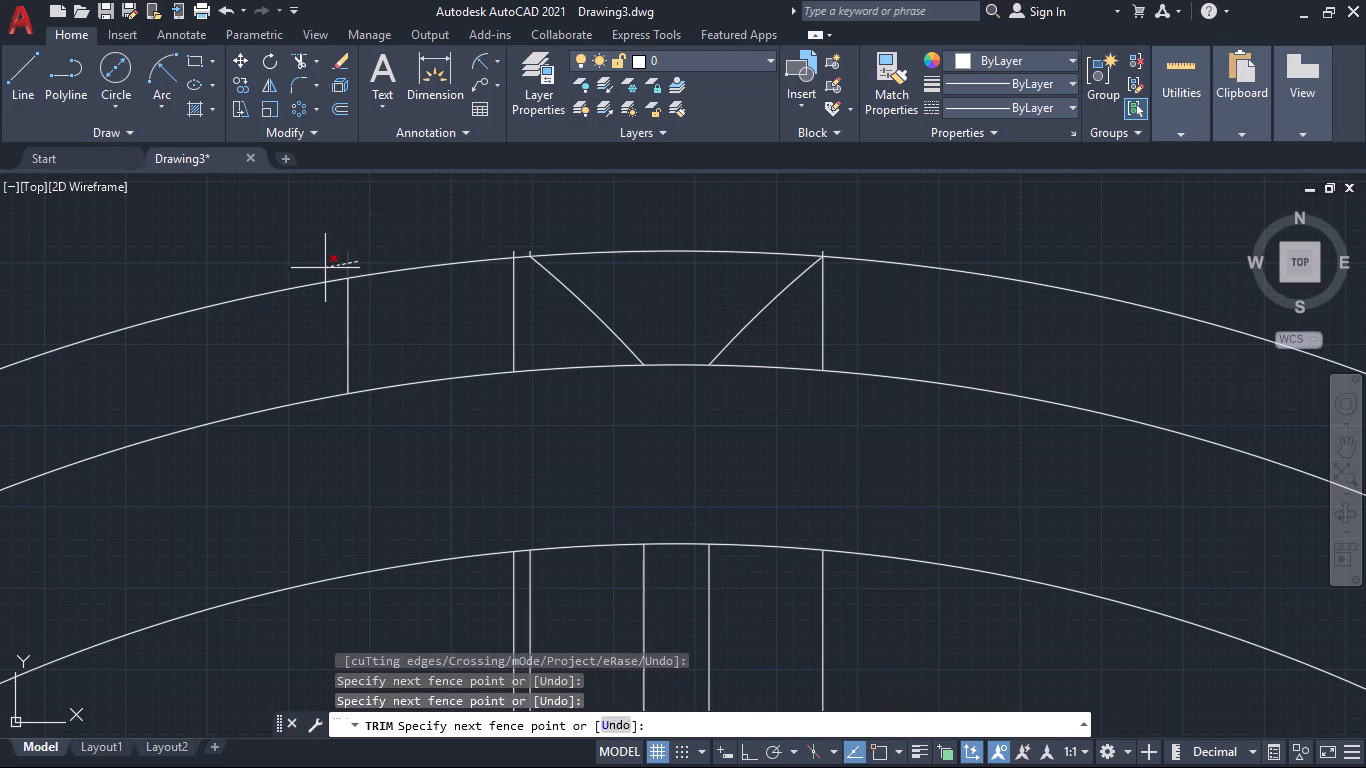
click(325, 268)
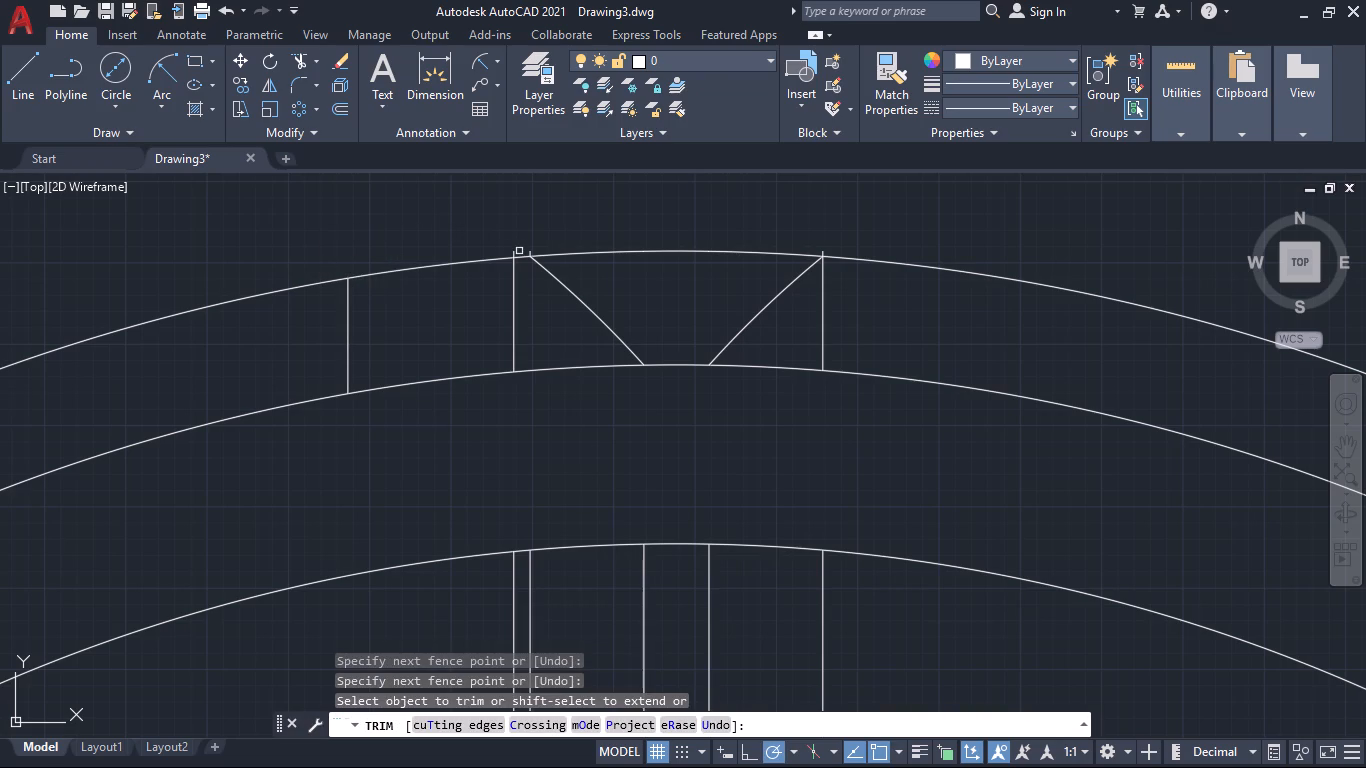
click(510, 253)
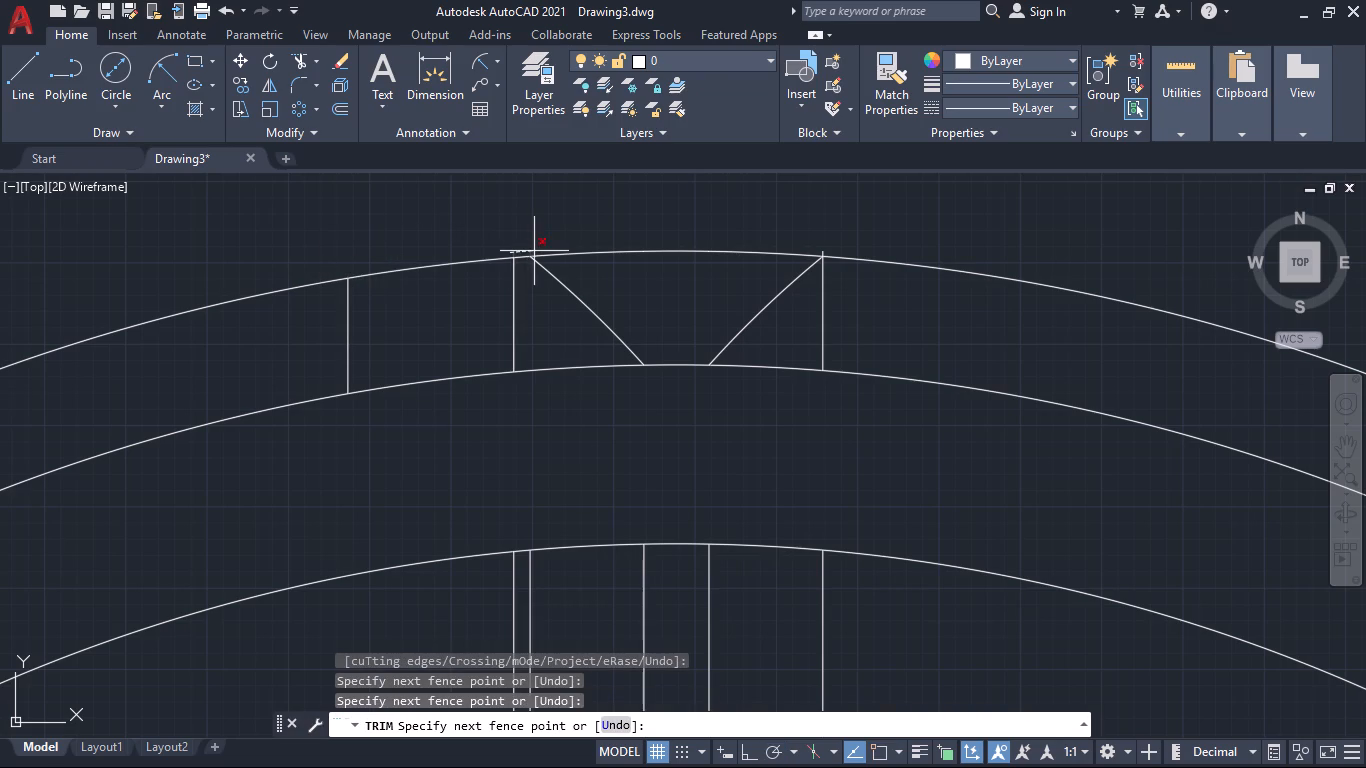
click(534, 251)
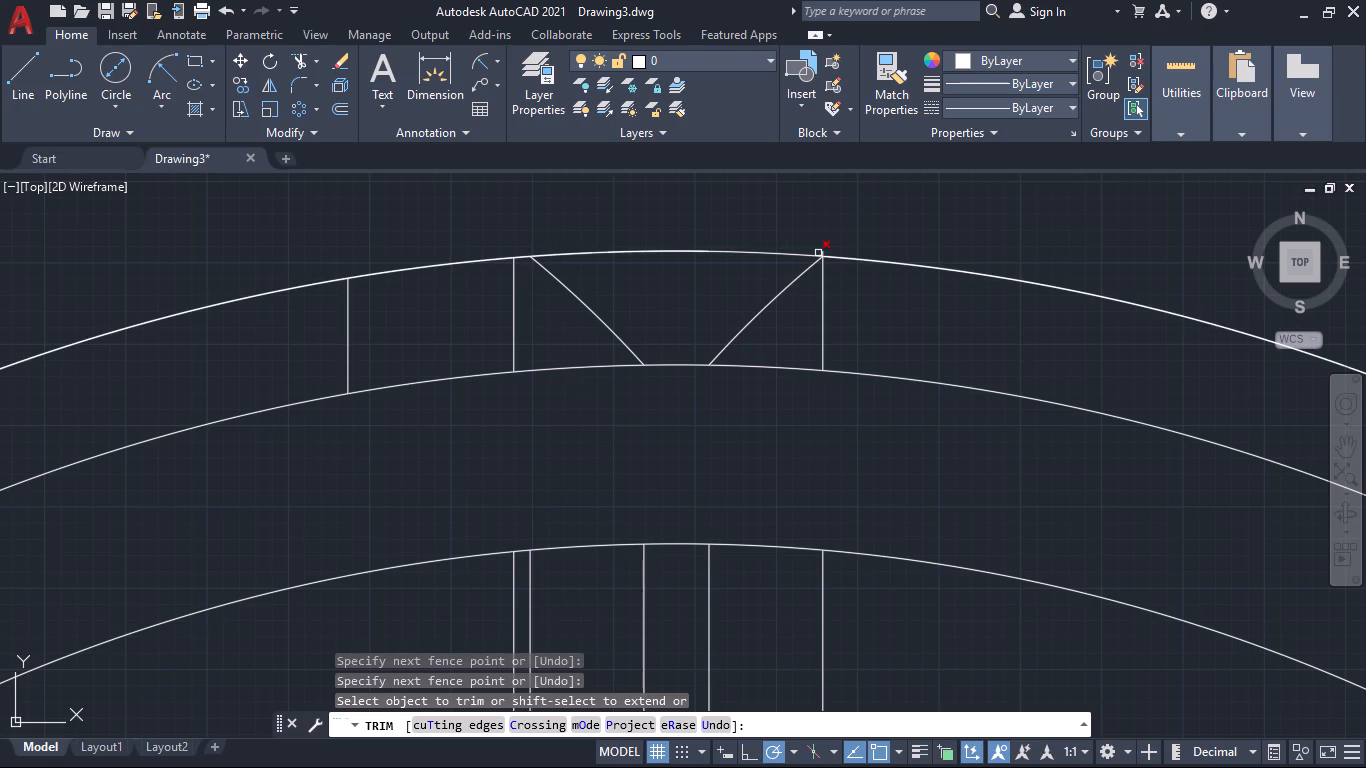
click(818, 250)
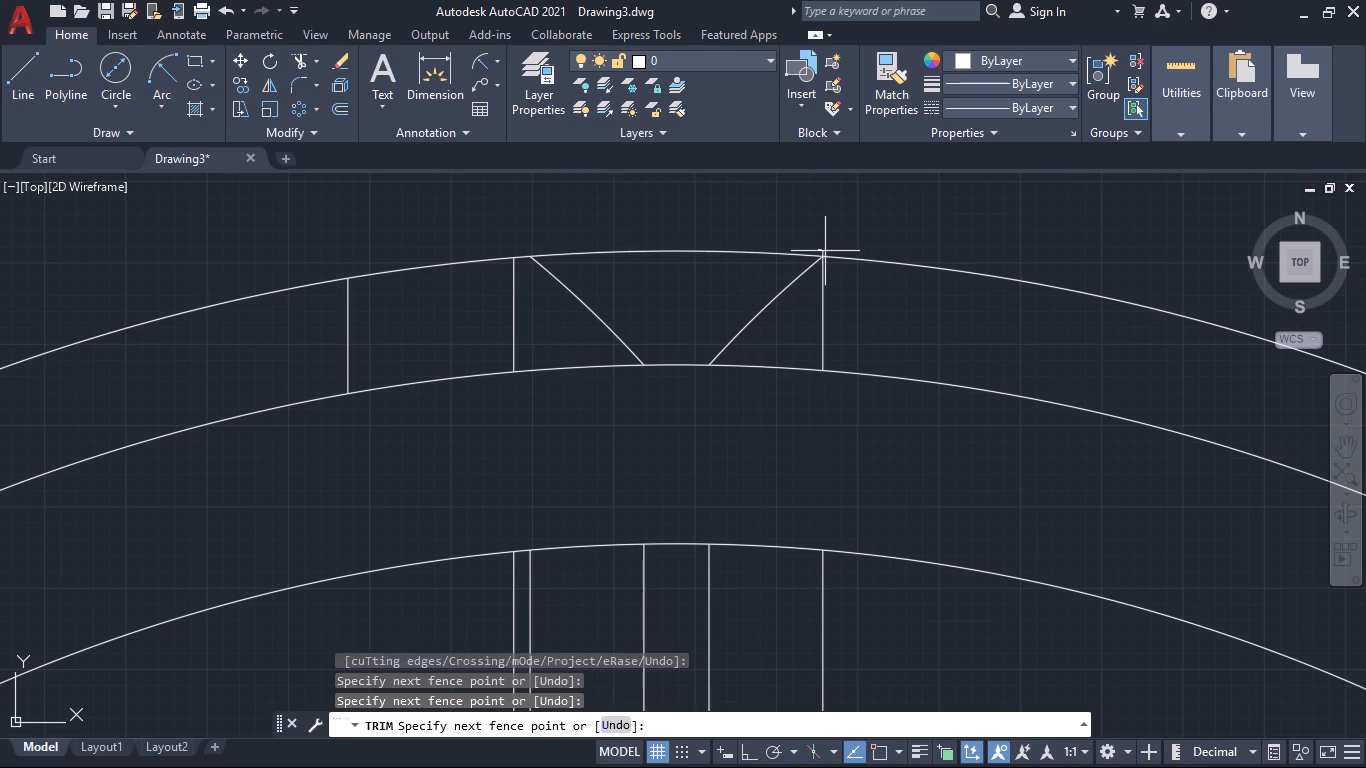
click(825, 253)
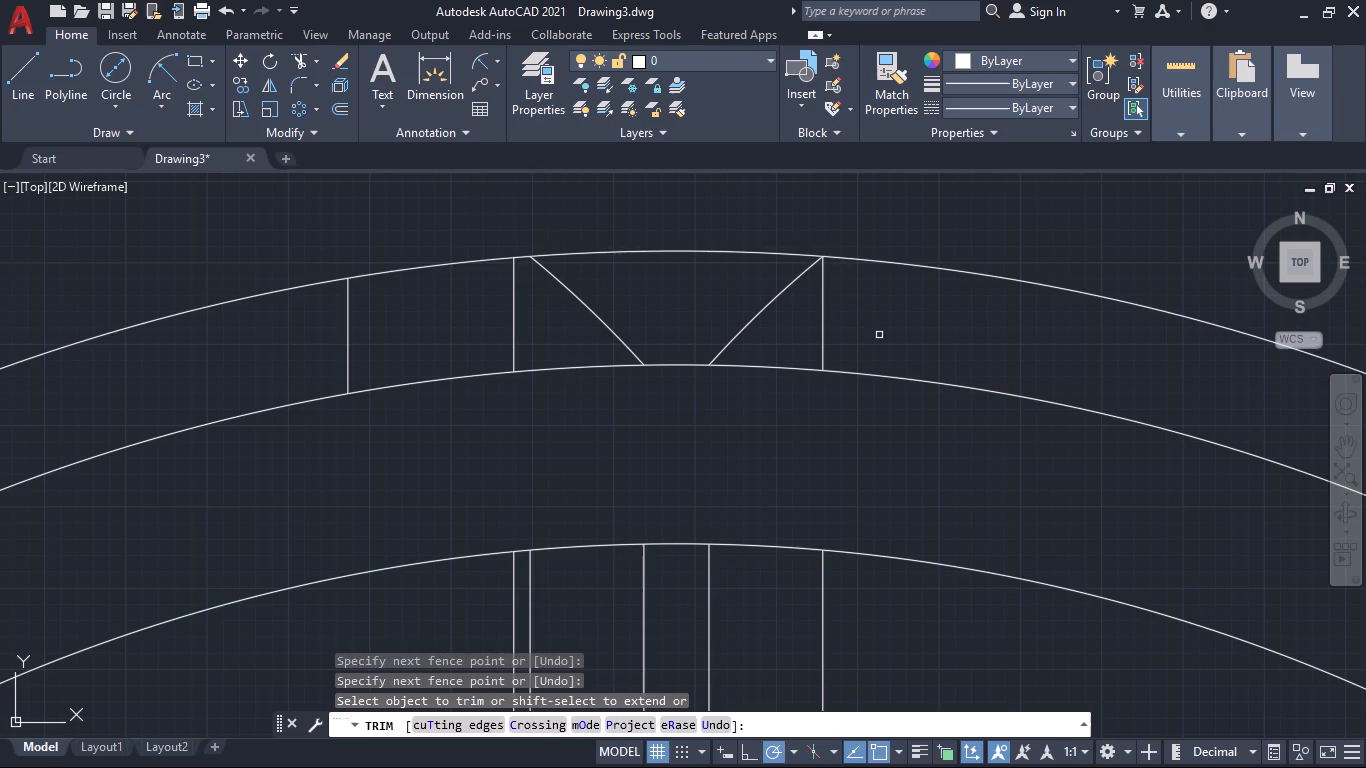
key(Escape)
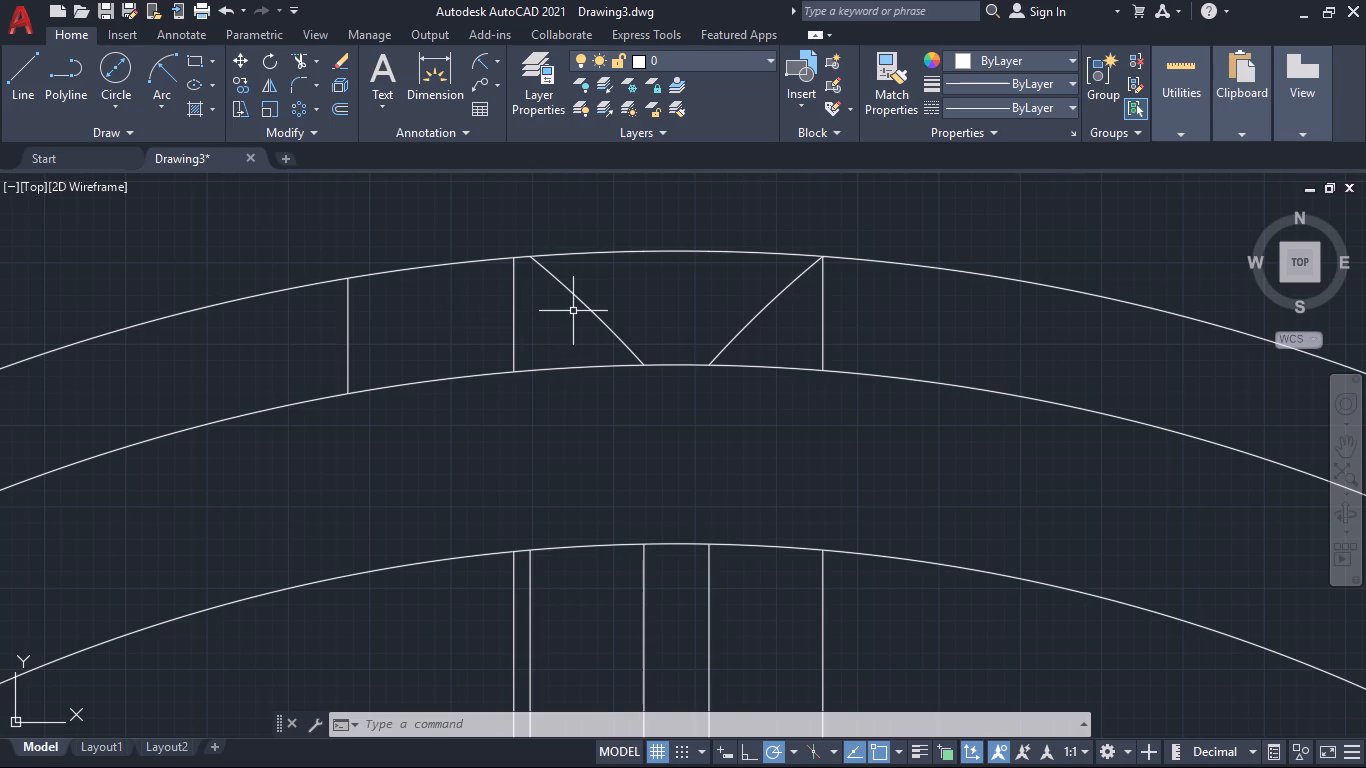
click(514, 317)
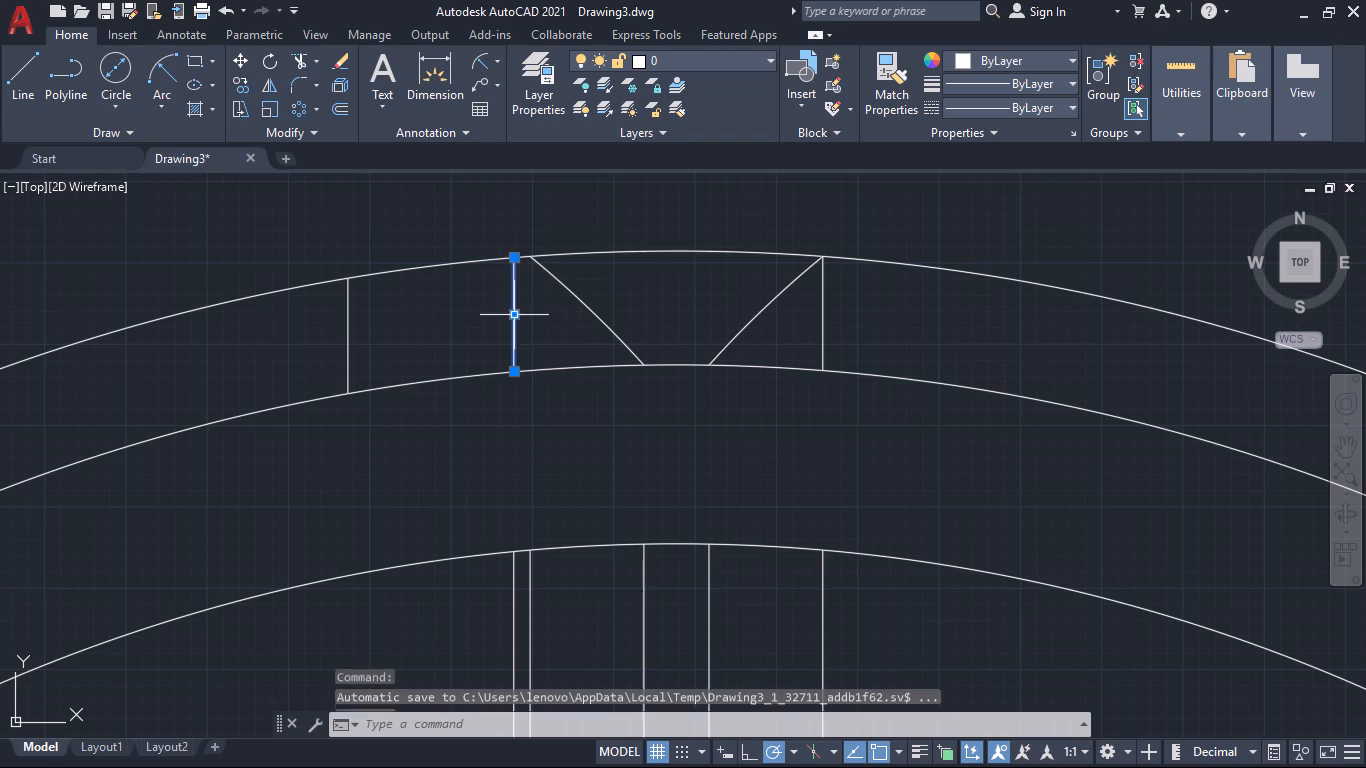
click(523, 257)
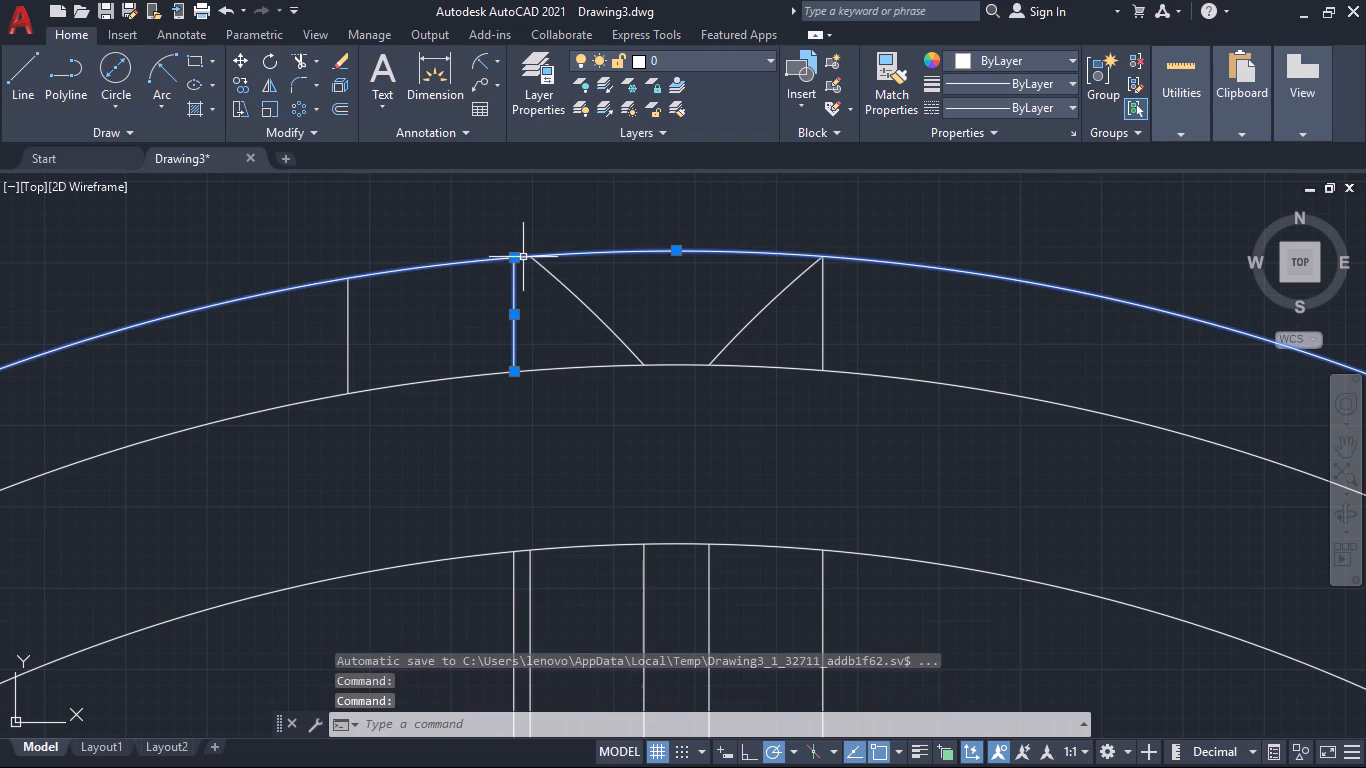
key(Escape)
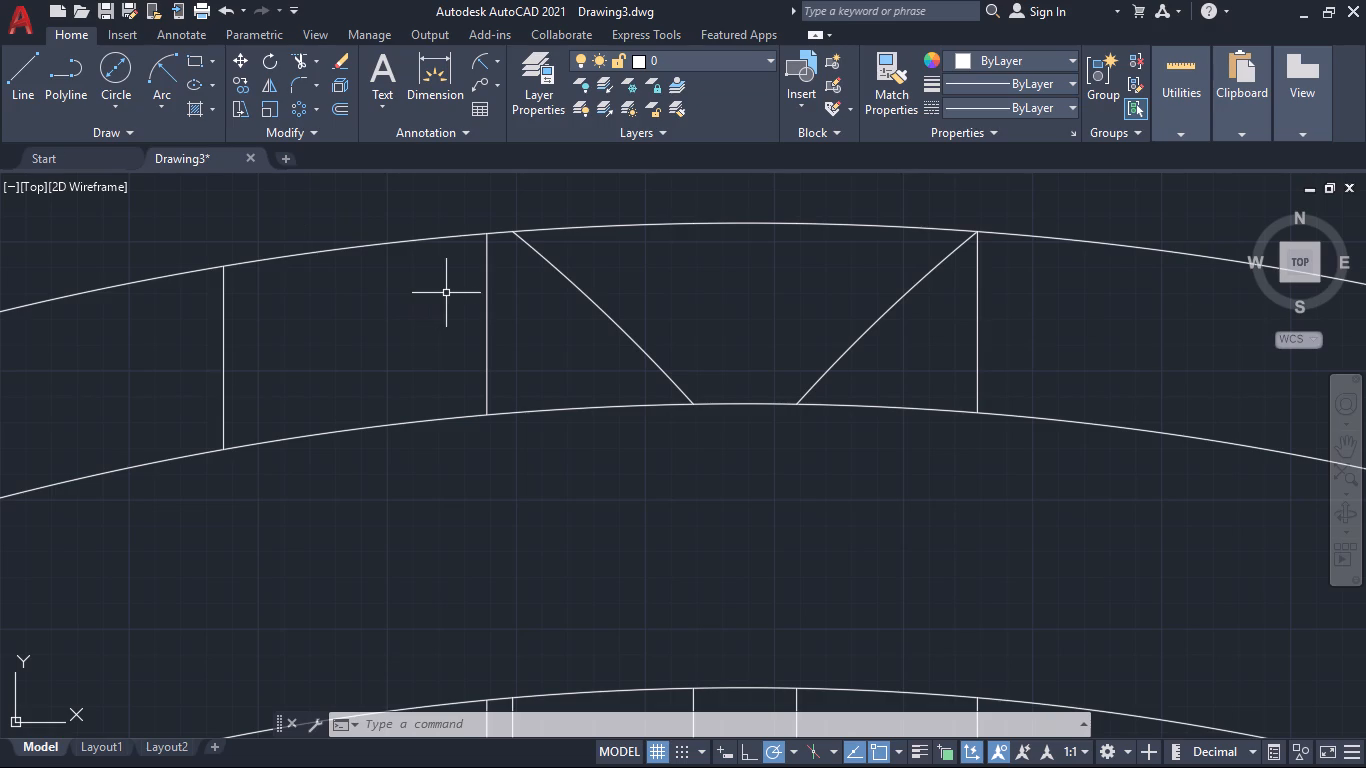
Offset the short line just outside the left spoke arc by 4.5 mm outward, away from the spoke.
key(o)
key(Return)
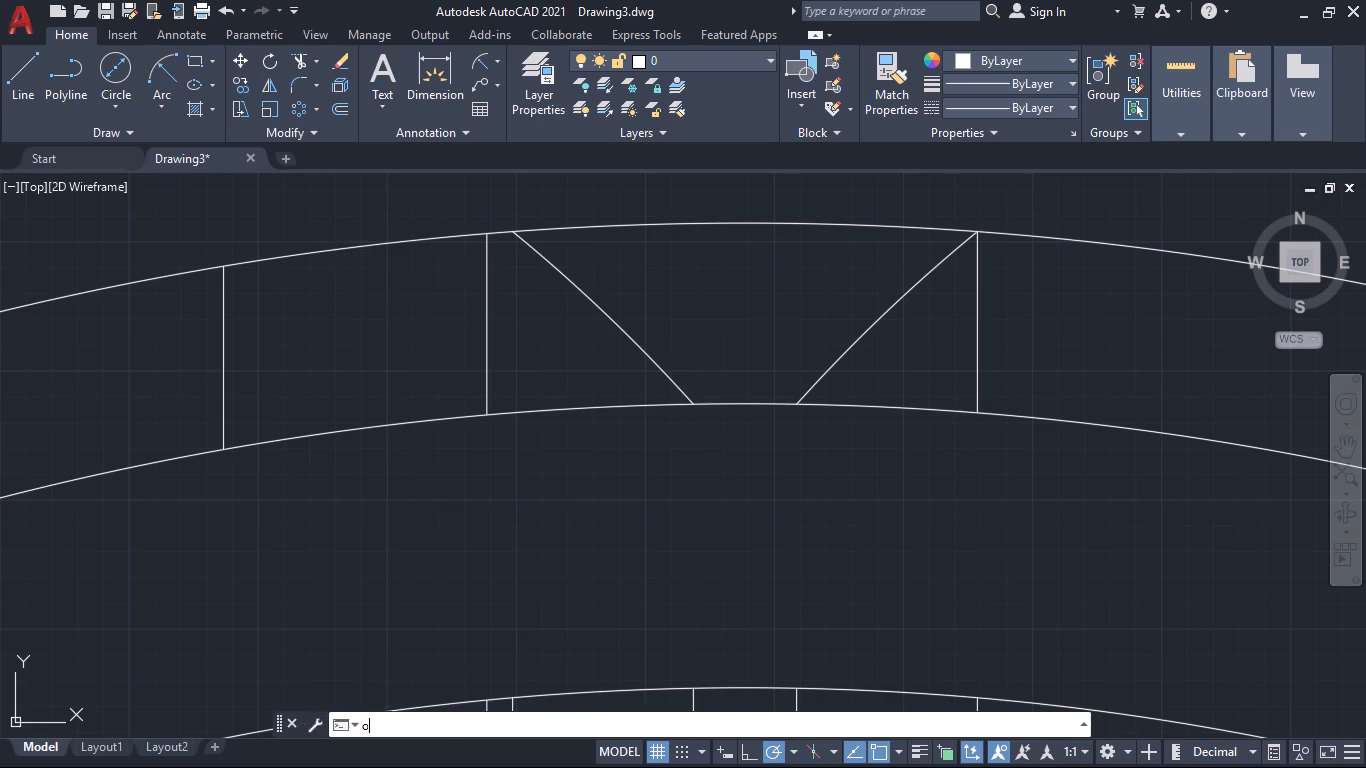
text(4.5)
key(Return)
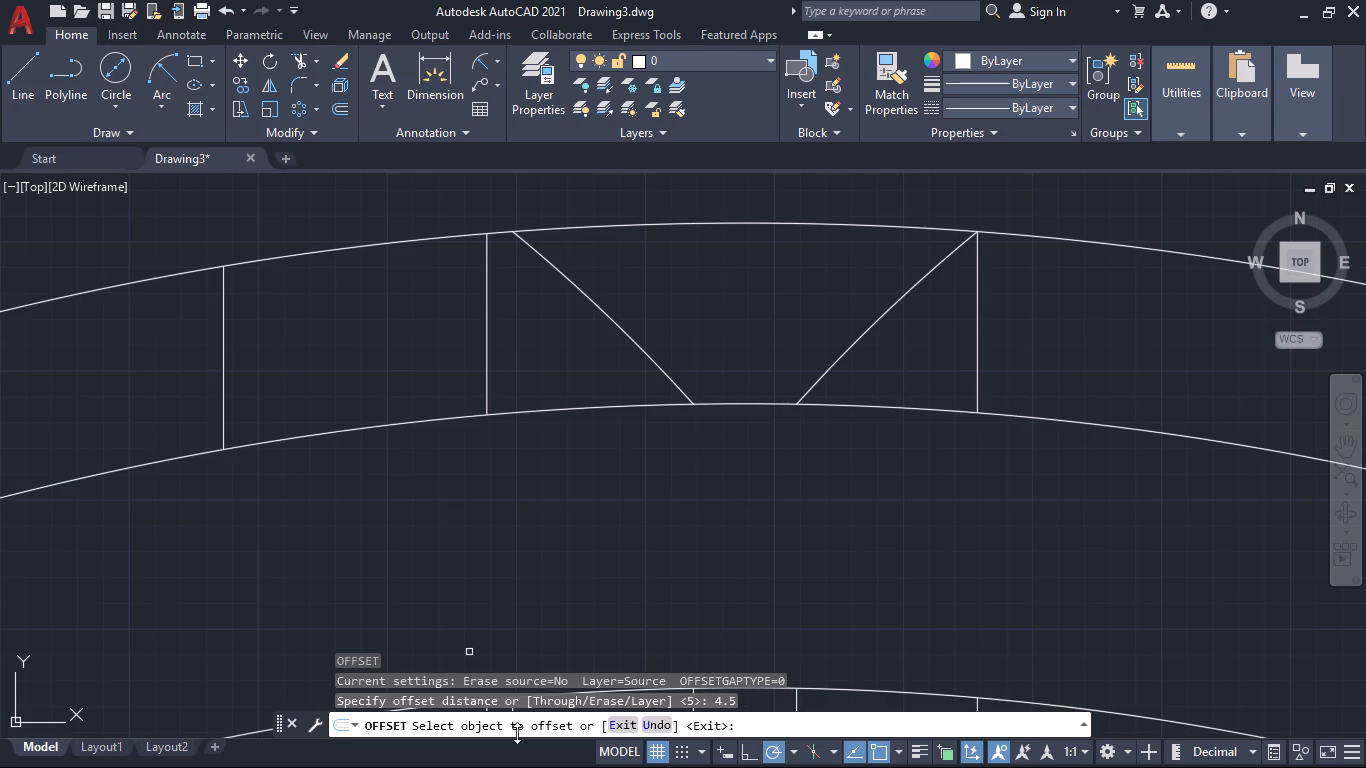
click(486, 338)
click(421, 368)
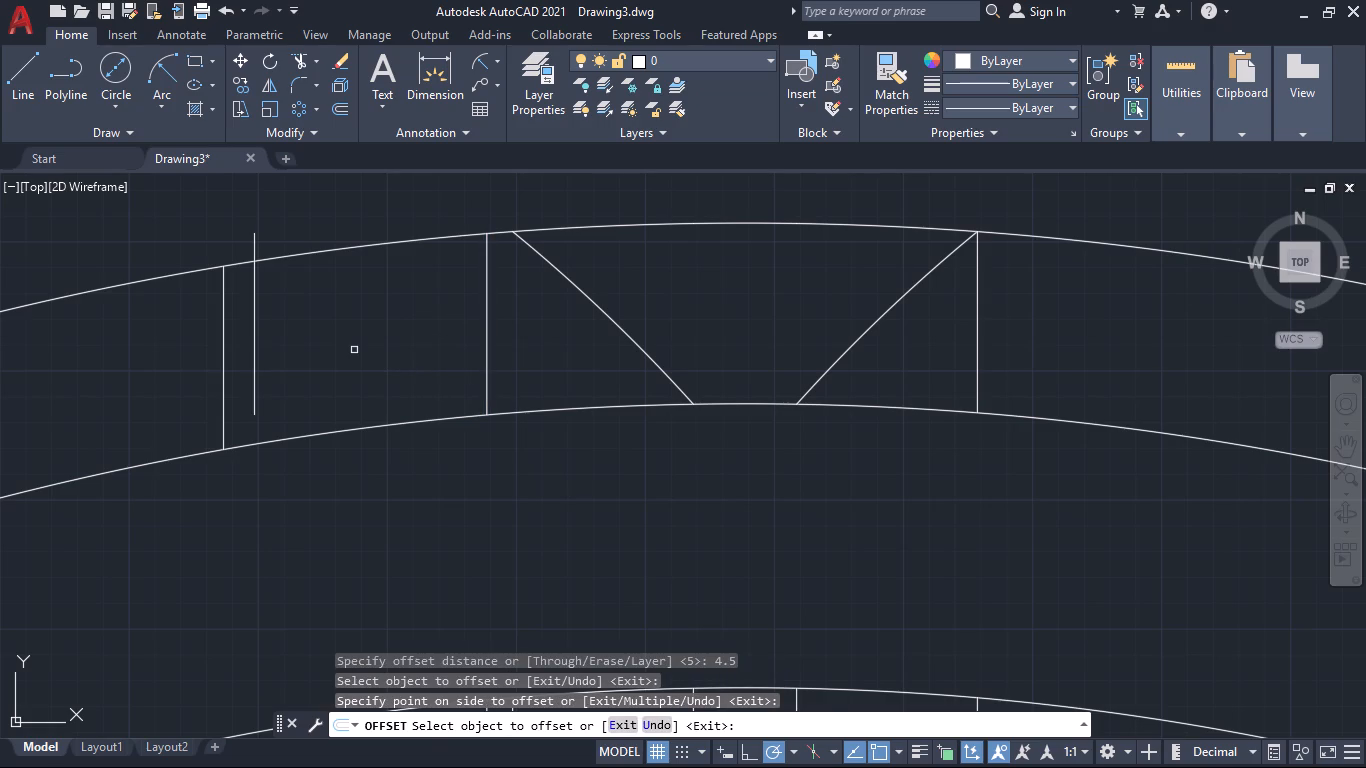
key(Escape)
Trim the 4.5 mm offset line at the outer rim circle and extend its lower end to the 116 mm circle.
text(tr)
key(Return)
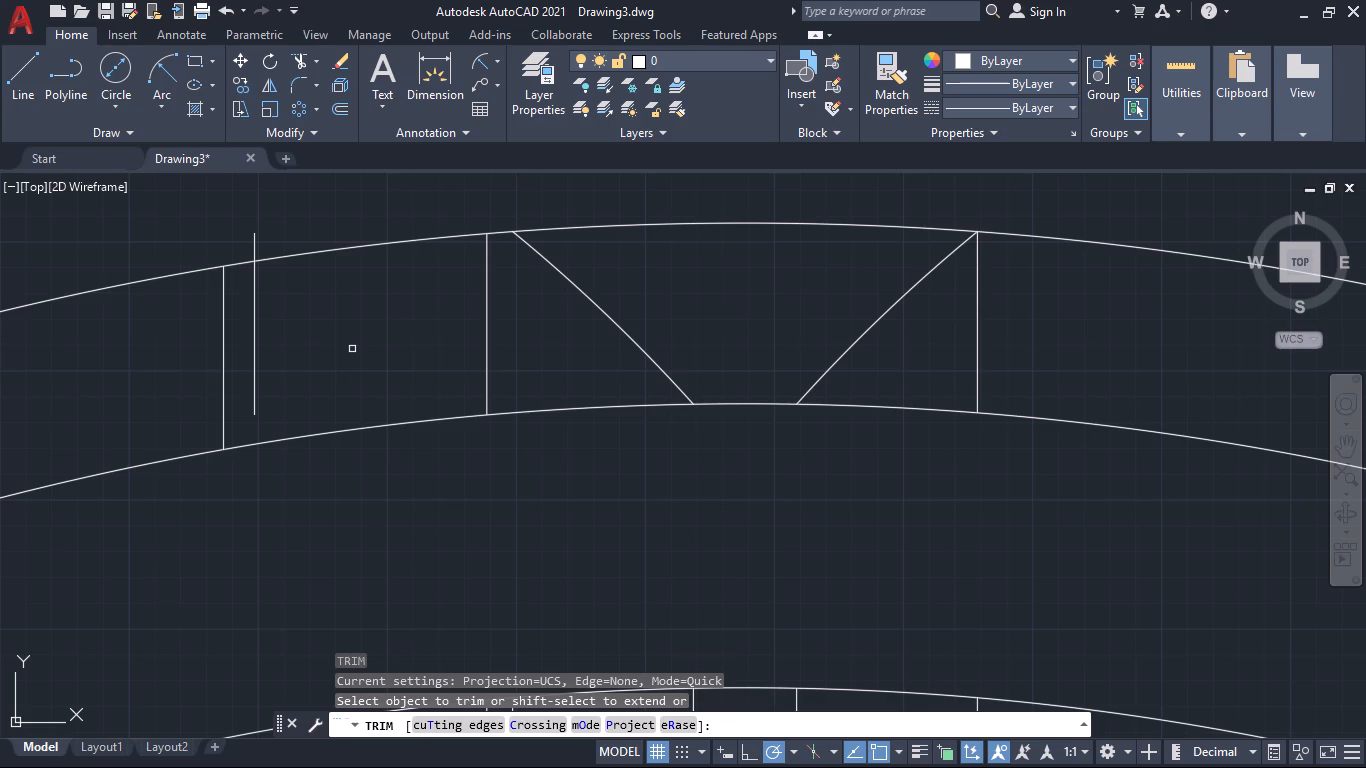
click(257, 250)
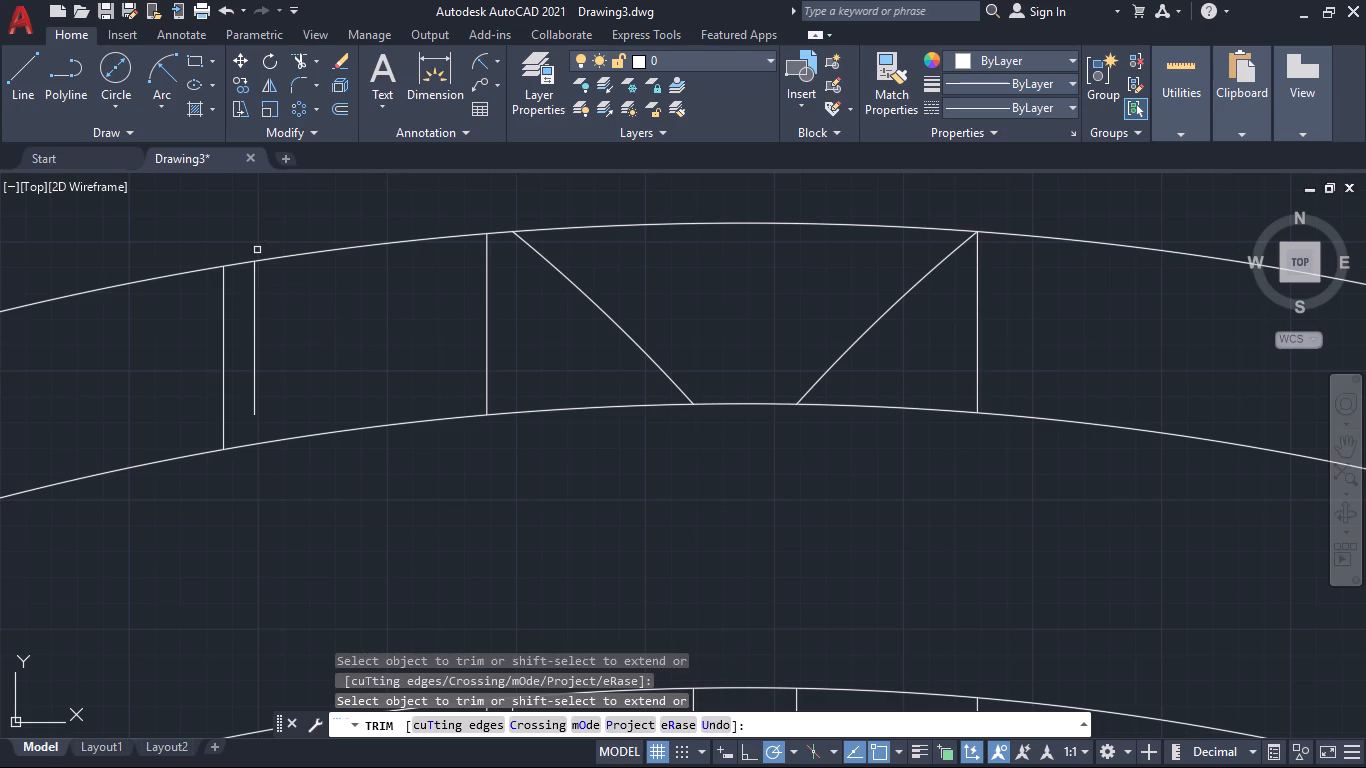
shift+click(252, 375)
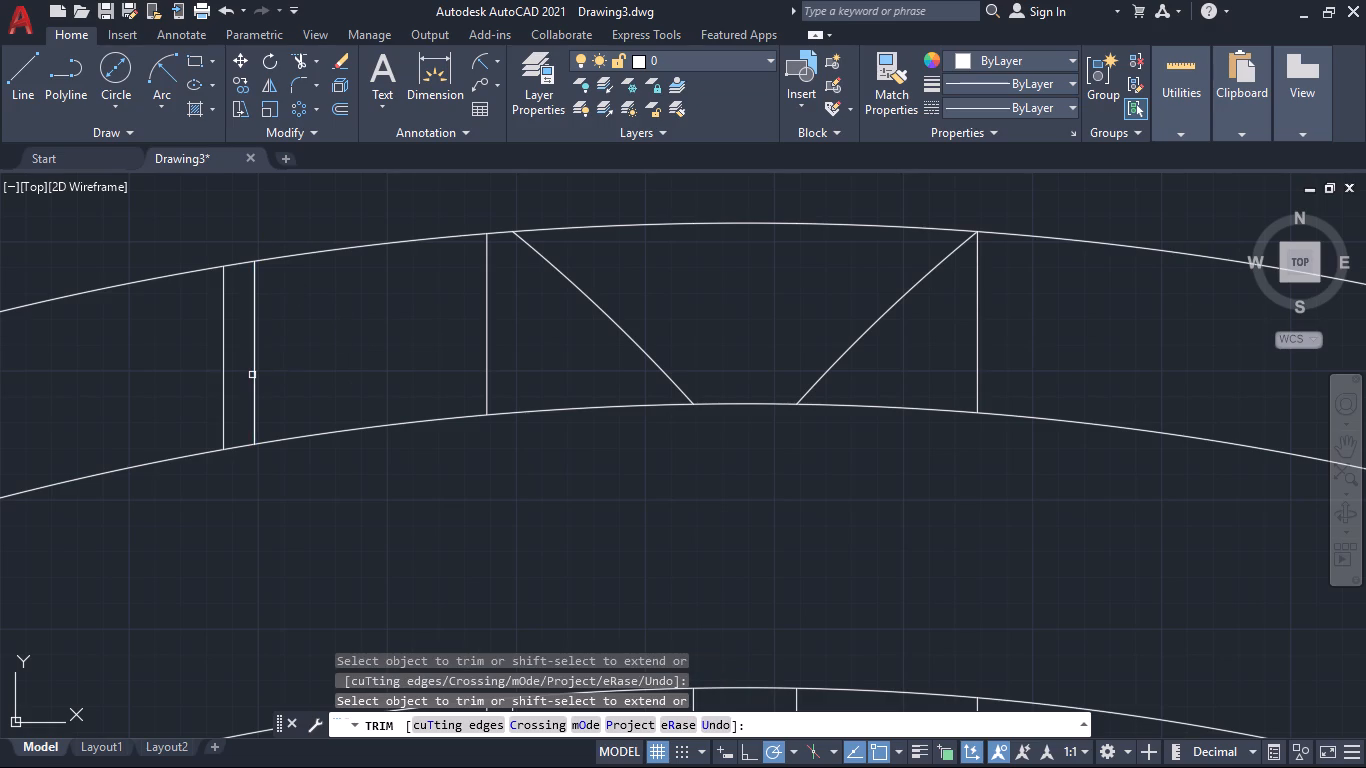
Remove the 5.1 mm offset line between the rim and the 116 mm circle.
click(222, 377)
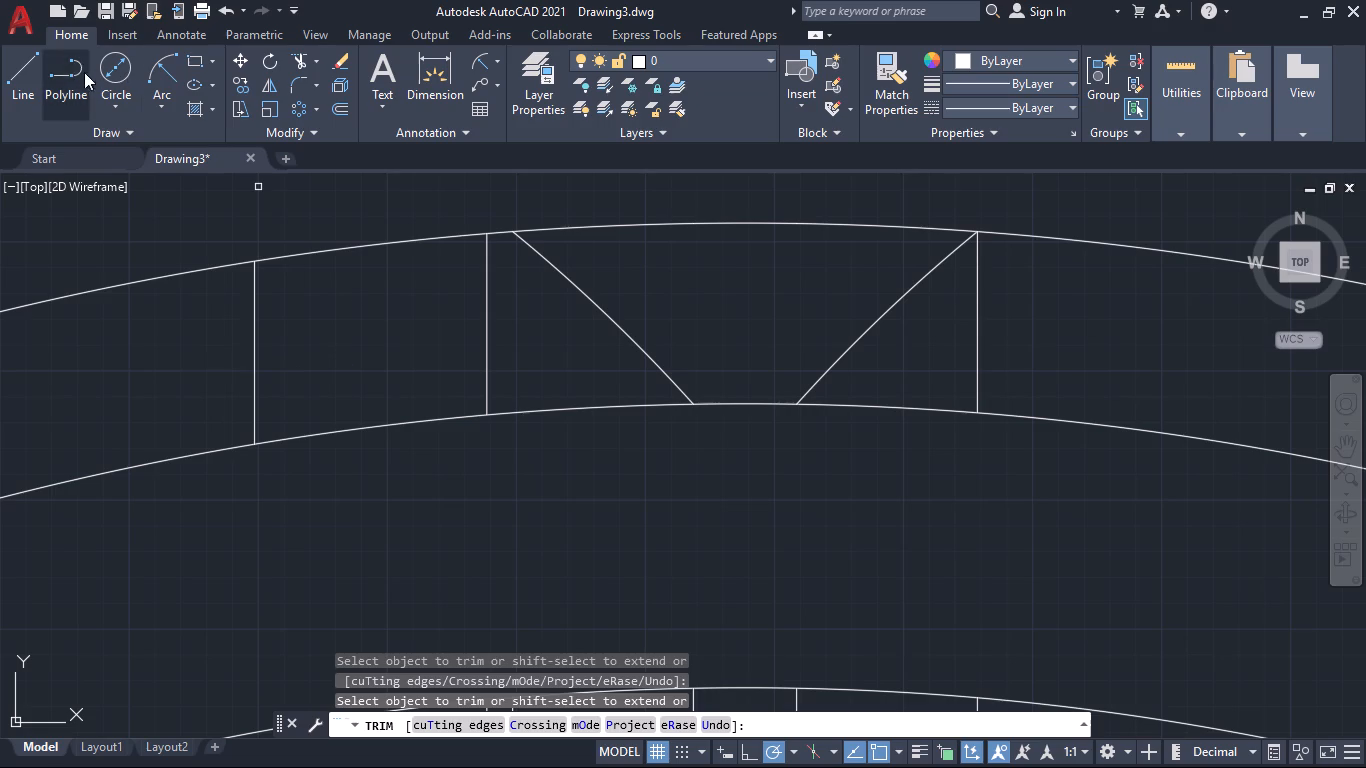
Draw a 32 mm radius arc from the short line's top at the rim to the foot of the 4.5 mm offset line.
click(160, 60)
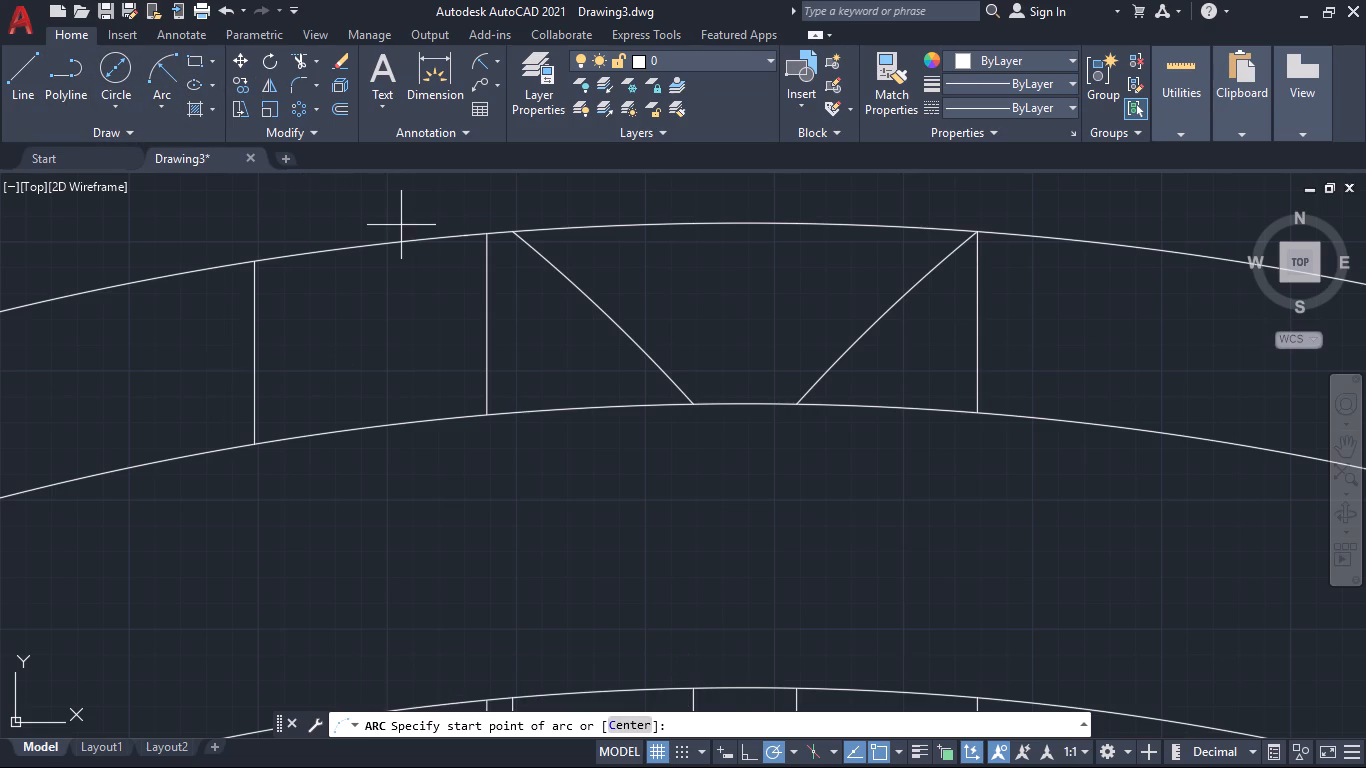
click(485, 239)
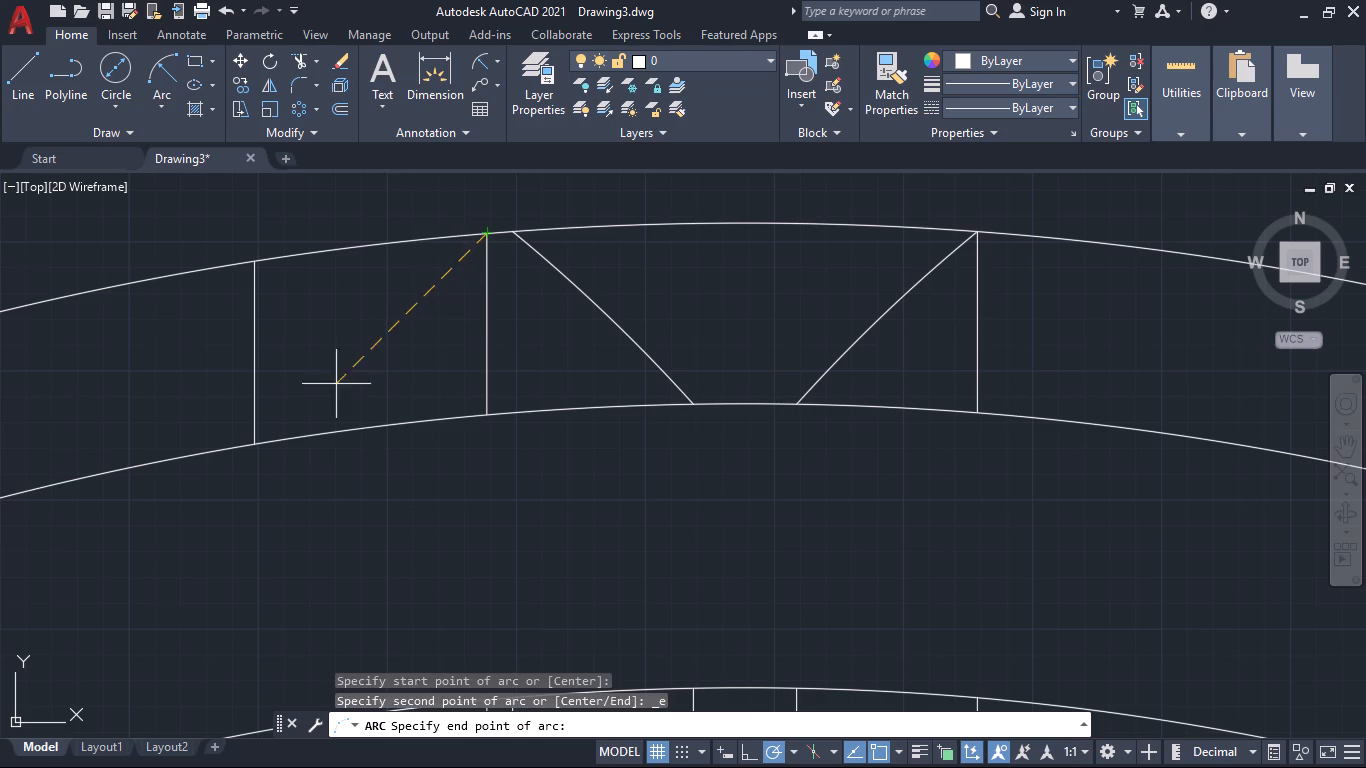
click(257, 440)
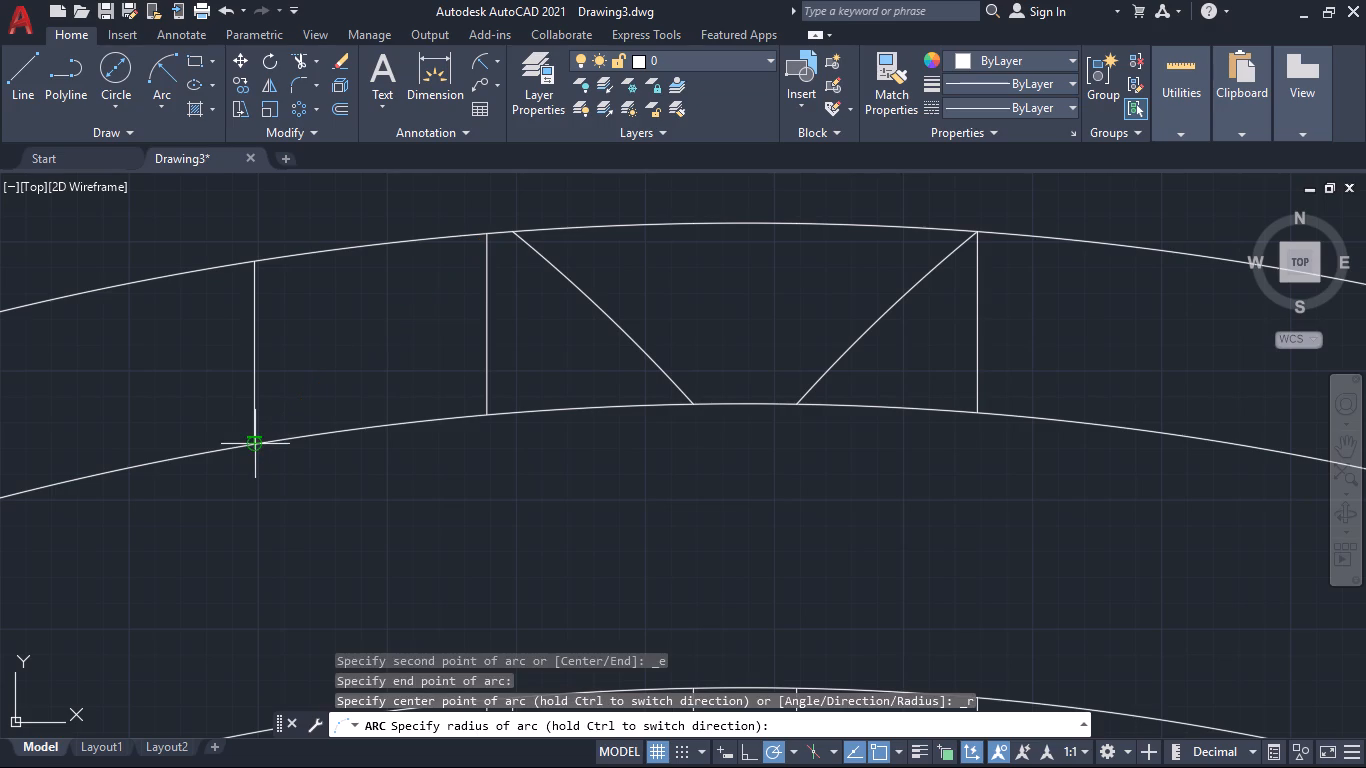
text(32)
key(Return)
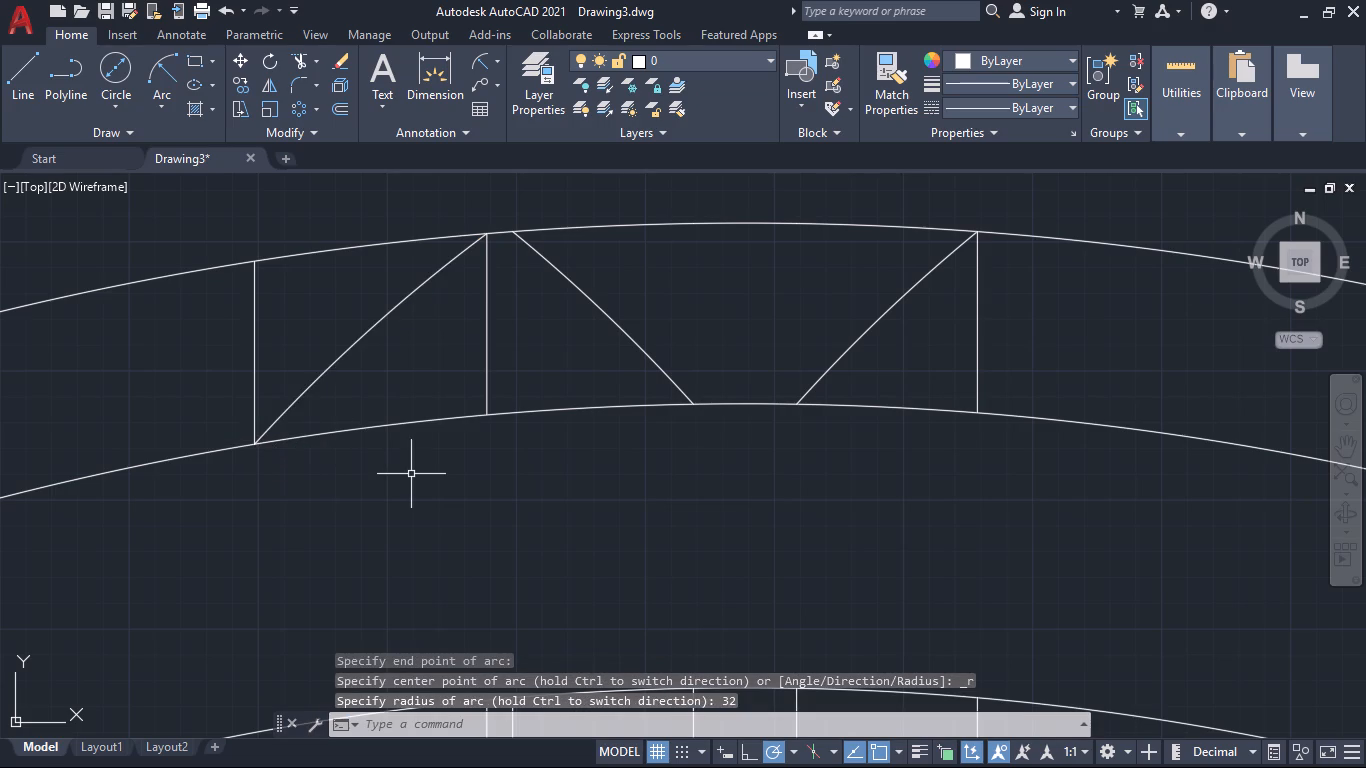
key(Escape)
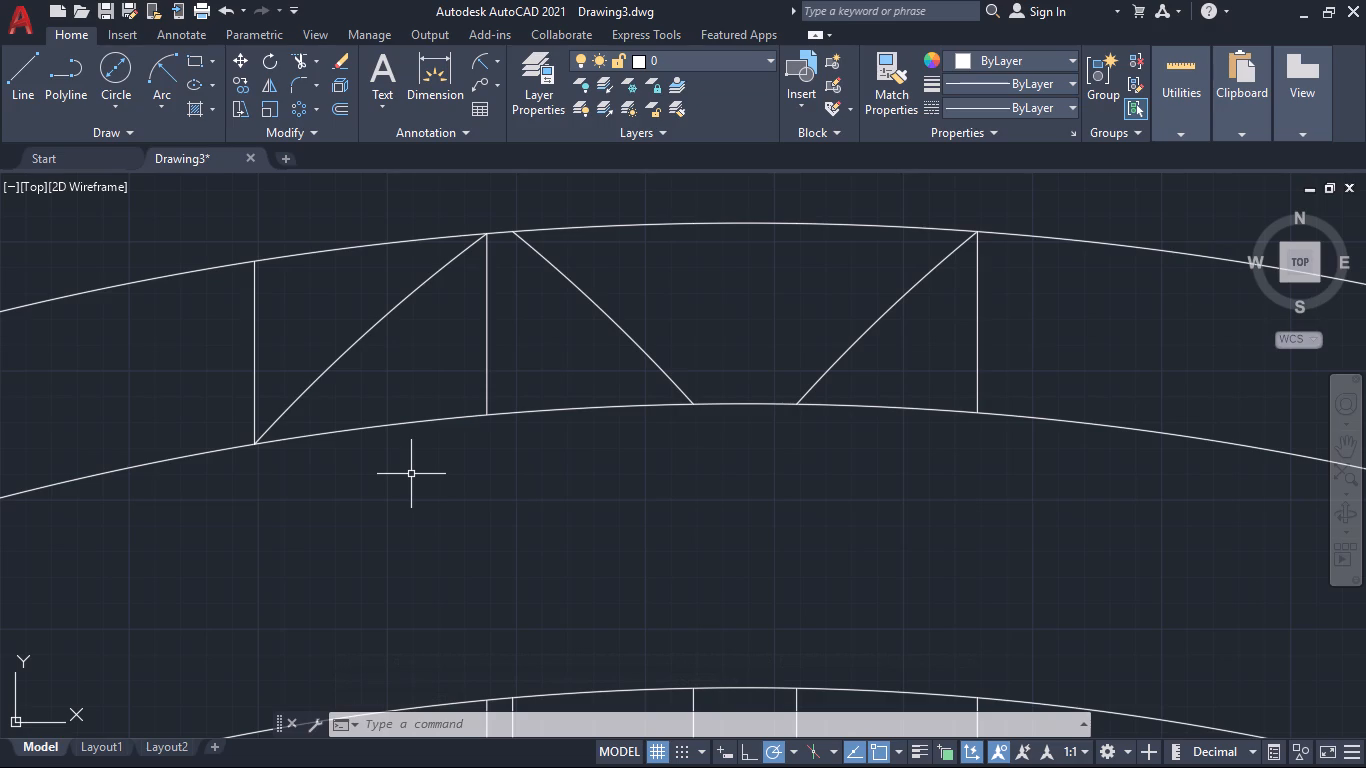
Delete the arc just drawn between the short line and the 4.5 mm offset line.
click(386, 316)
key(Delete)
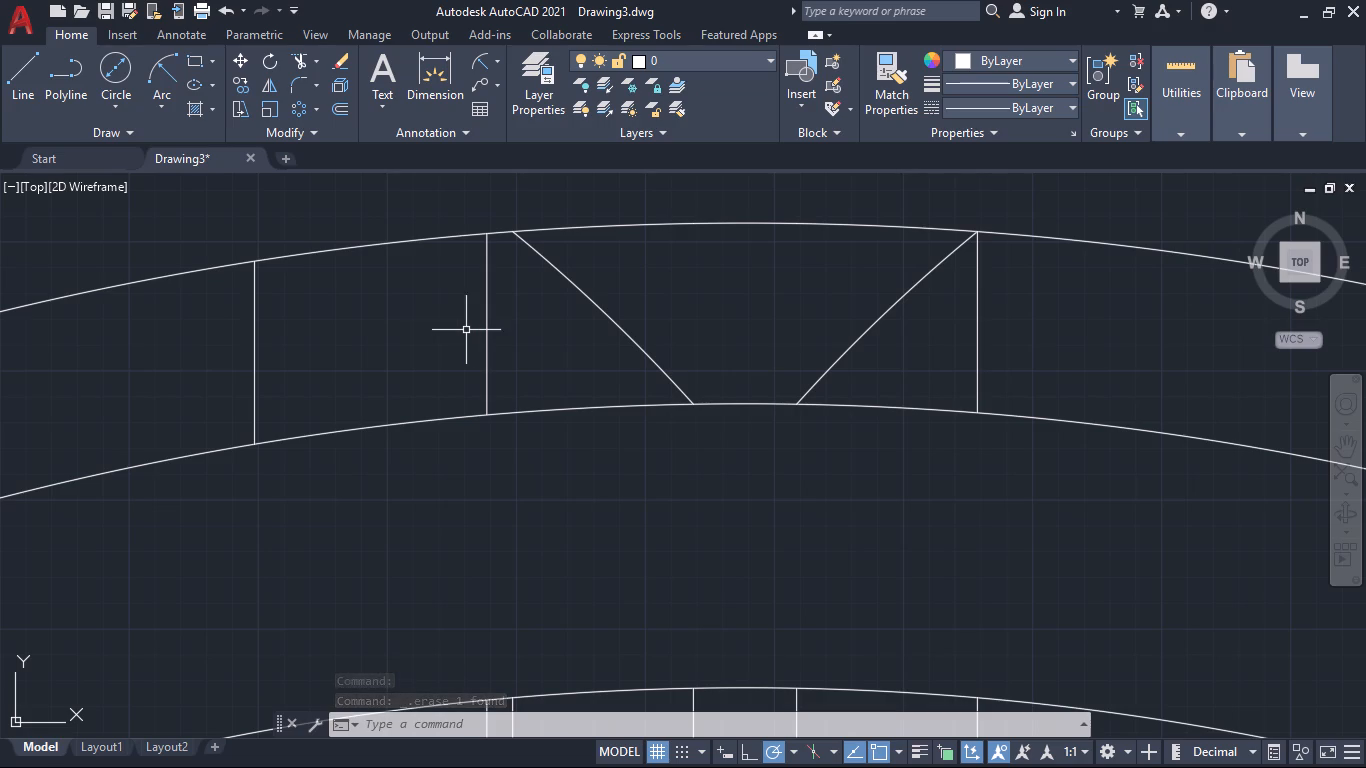
Measure the aligned distance between the left spoke arc's lower end and the neighbouring short line's lower end.
click(494, 63)
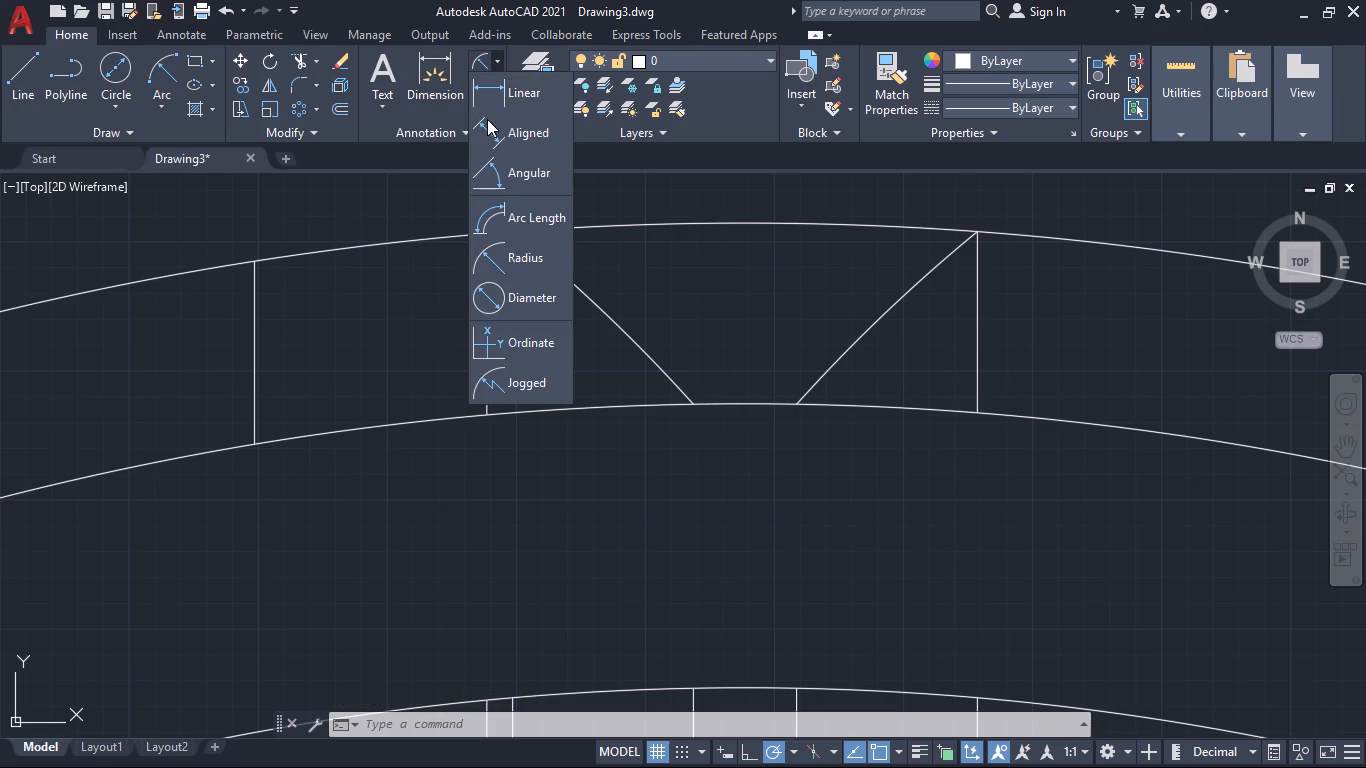
click(487, 119)
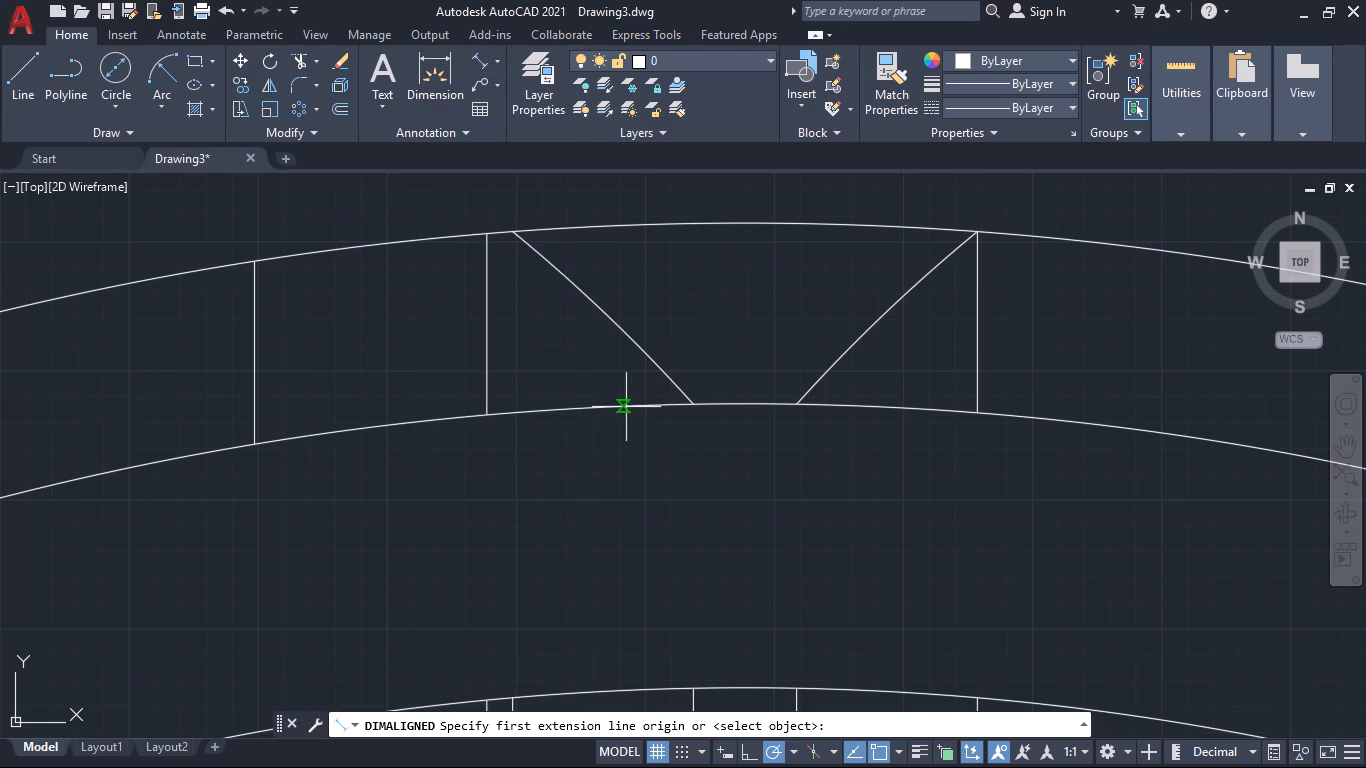
click(693, 403)
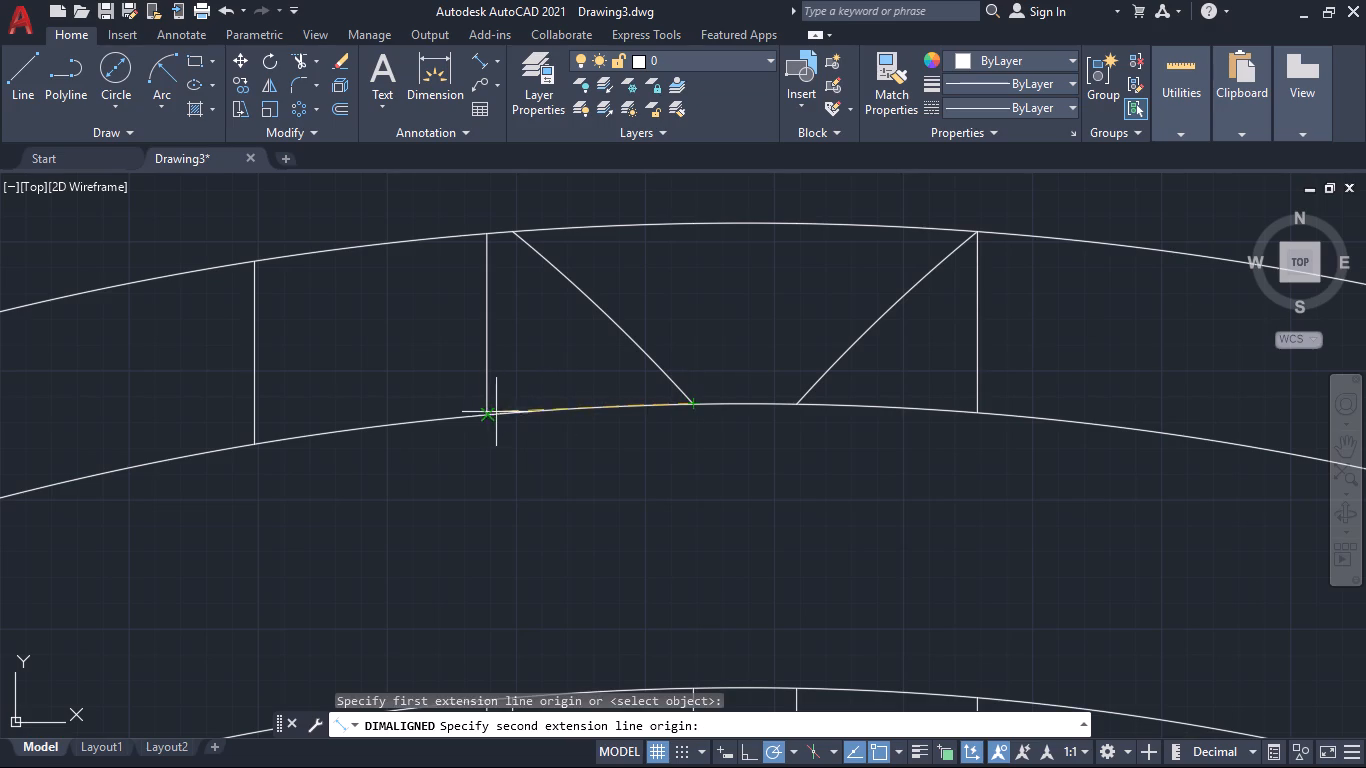
click(489, 415)
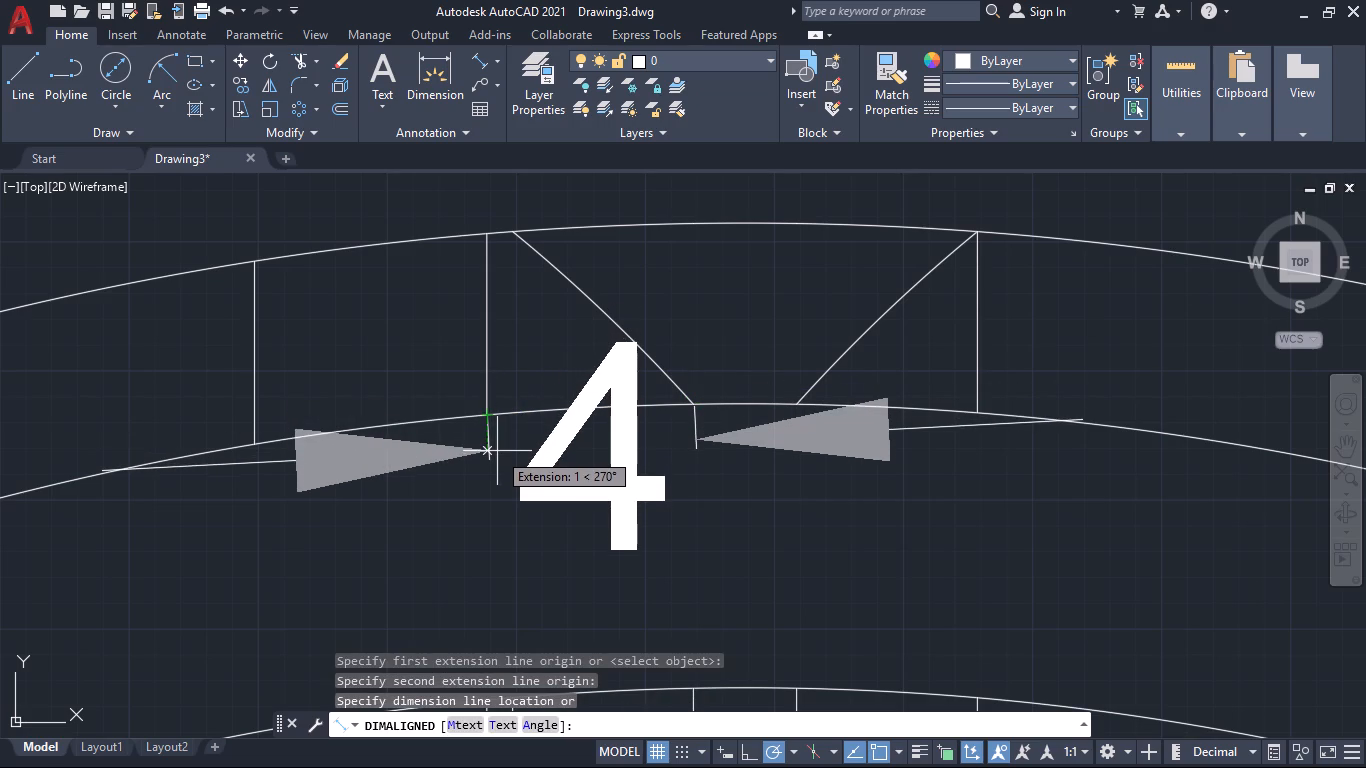
key(Escape)
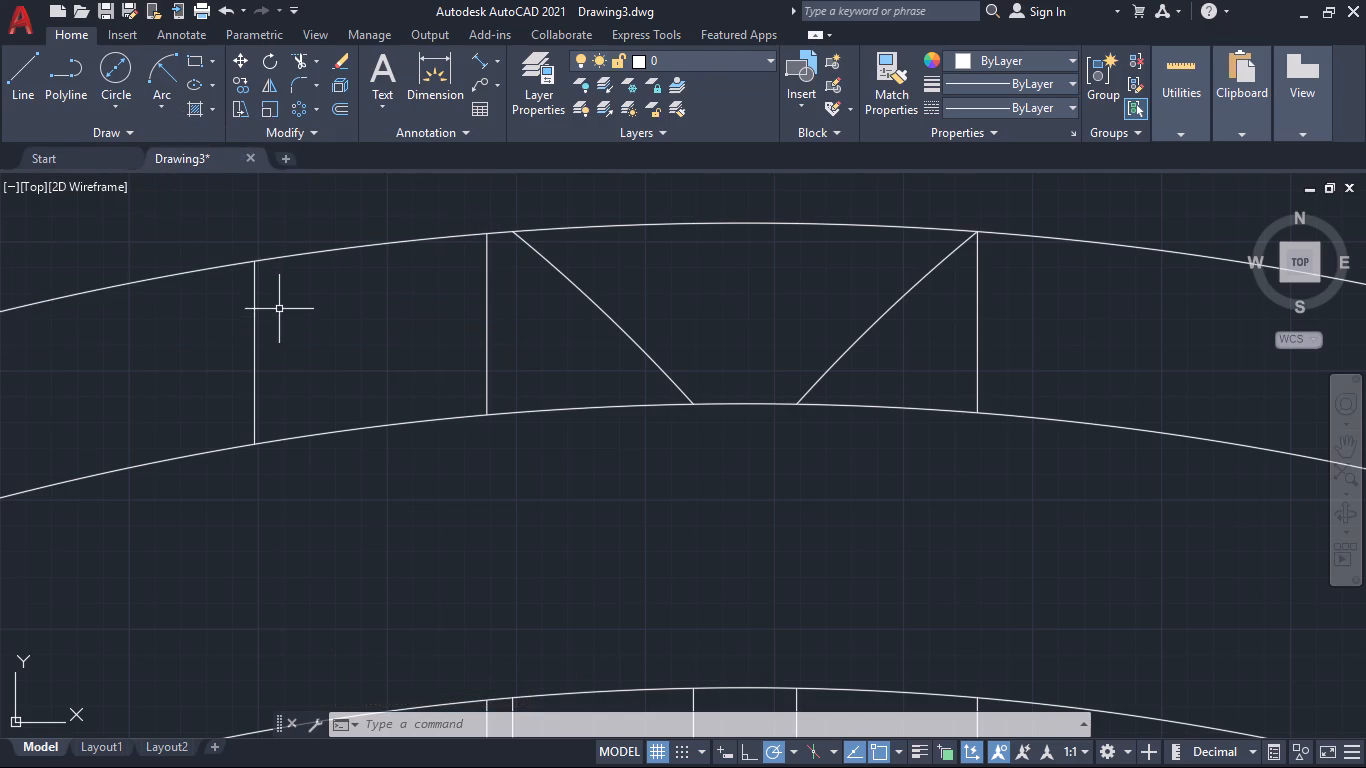
Delete the 4.5 mm offset line between the outer rim circle and the 116 mm circle.
click(254, 334)
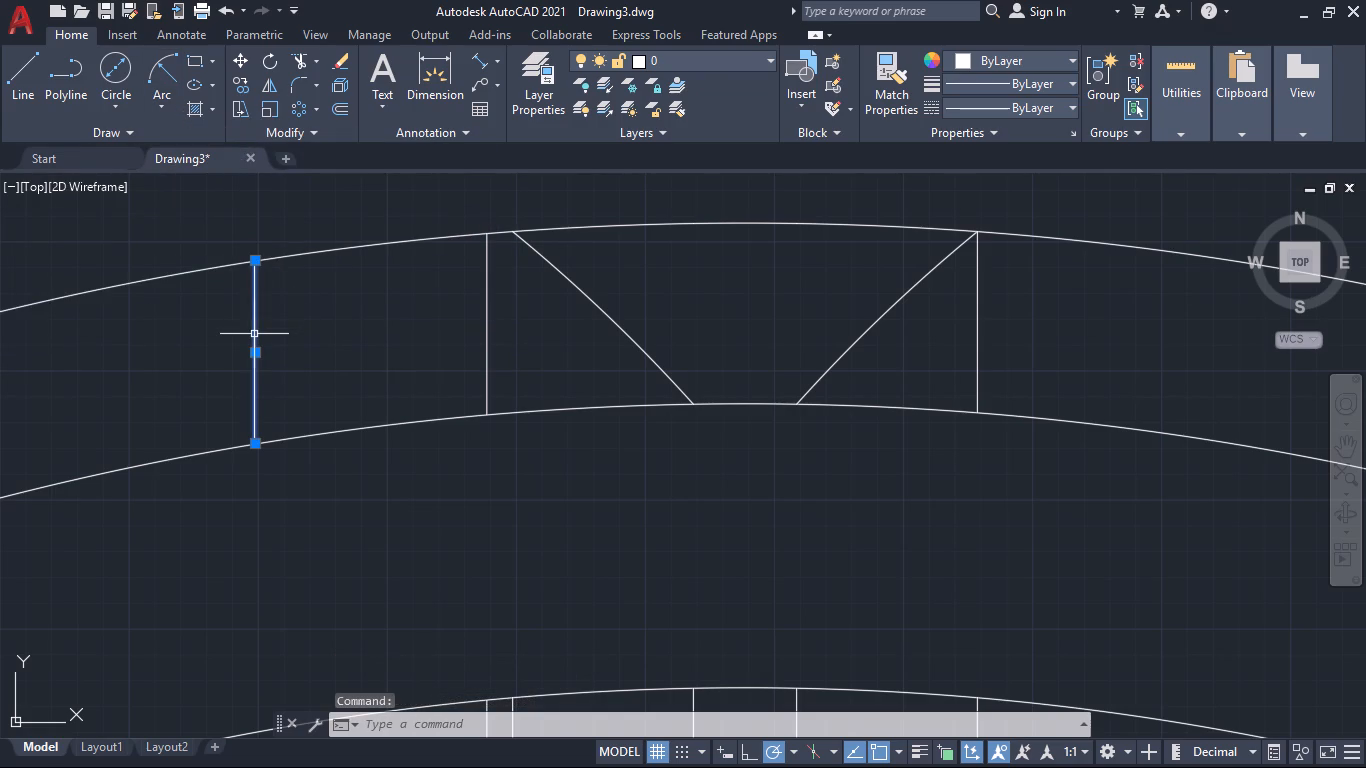
key(Delete)
Offset the short line just outside the left spoke arc by 4 mm outward, away from the spoke.
key(o)
key(Return)
key(4)
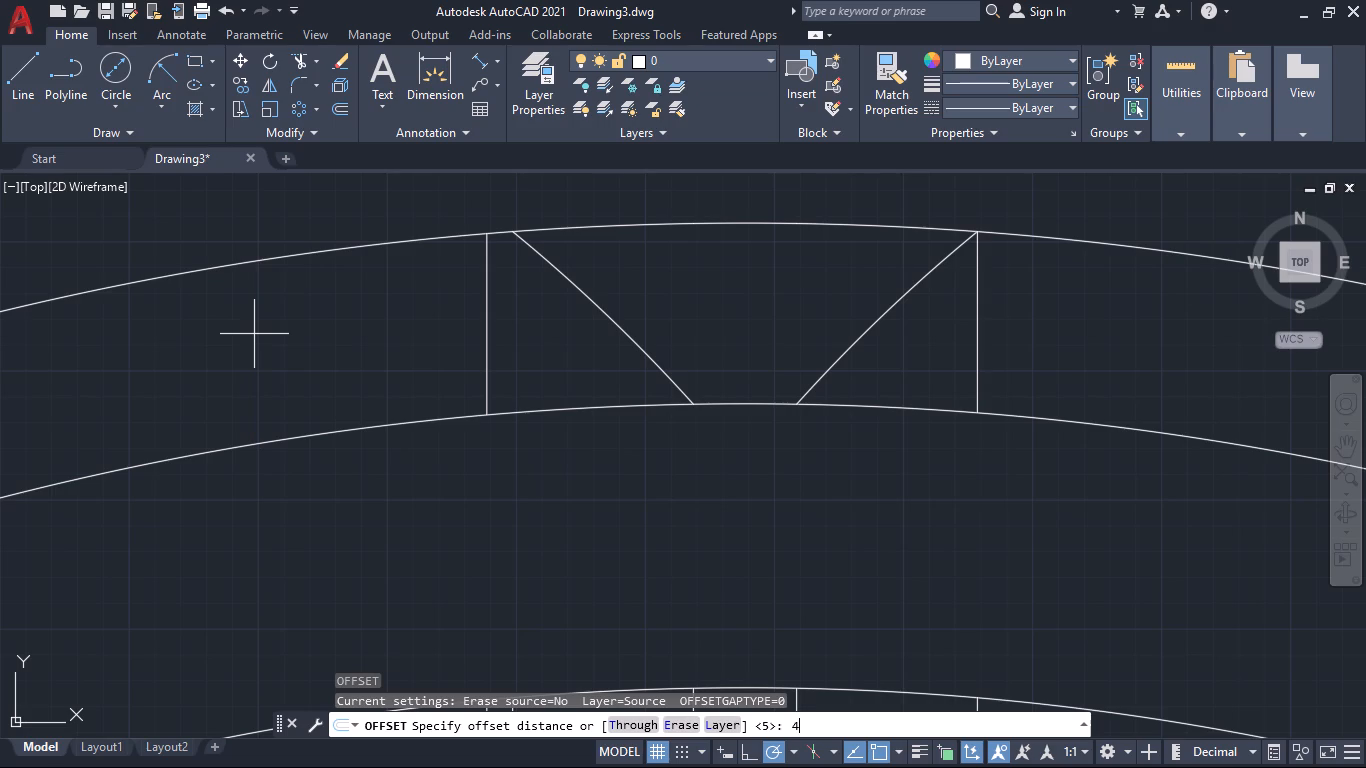
key(Return)
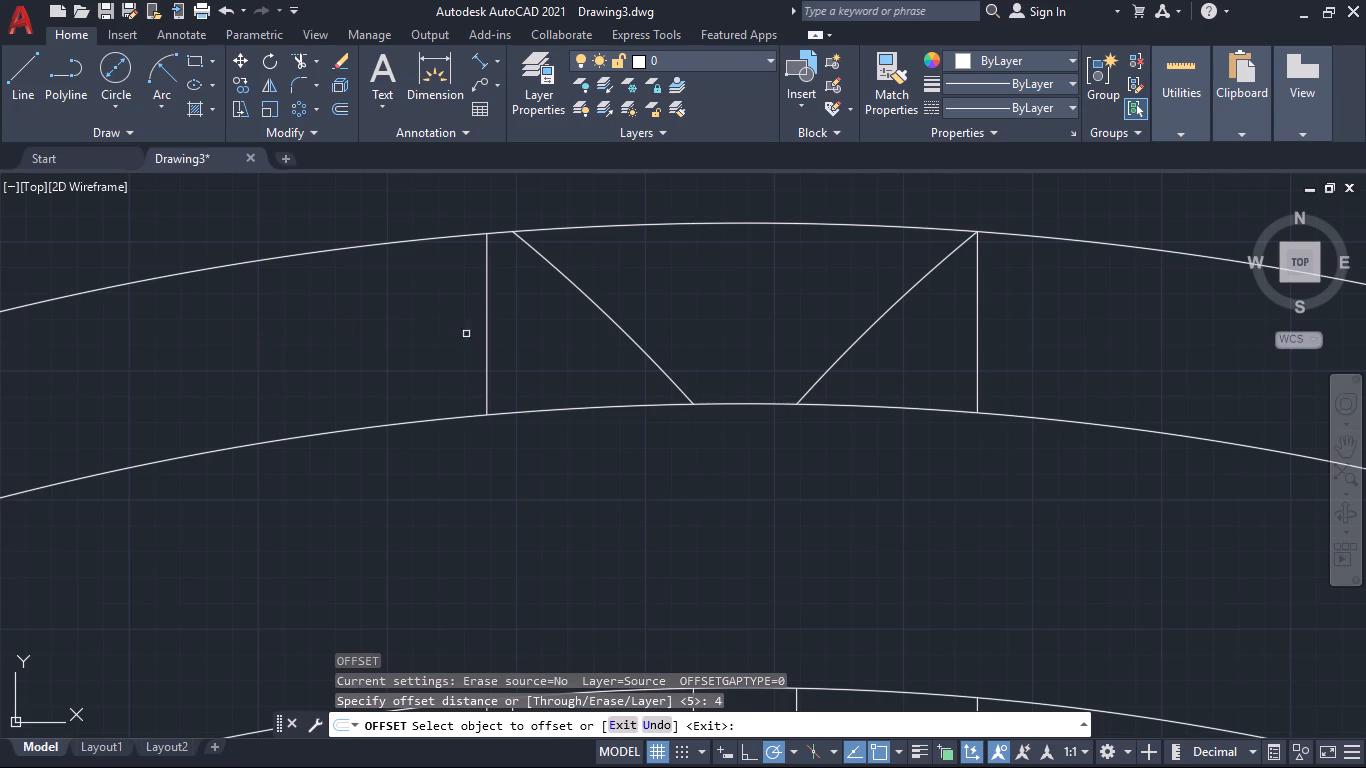
click(487, 342)
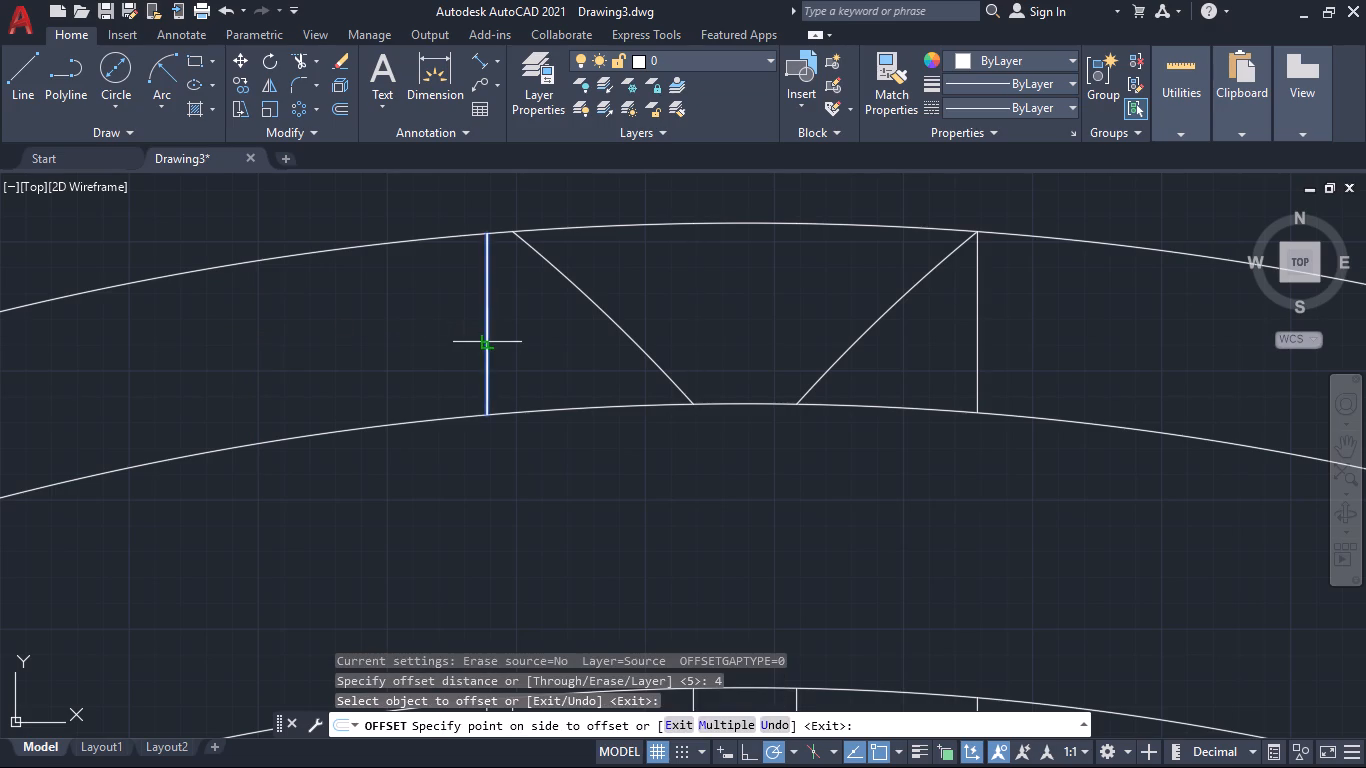
click(438, 351)
key(Escape)
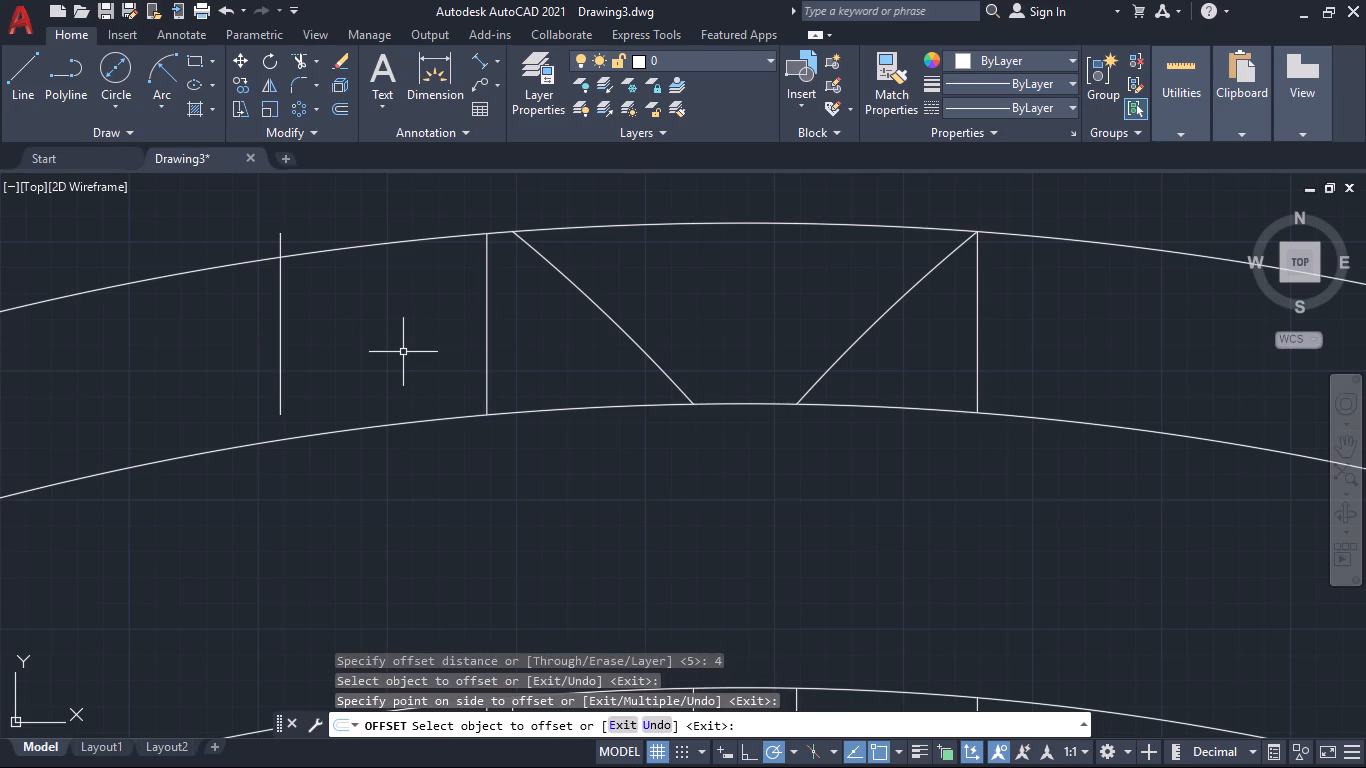
Trim the 4 mm offset line at the outer rim circle and extend its lower end to the 116 mm circle.
text(tr)
key(Return)
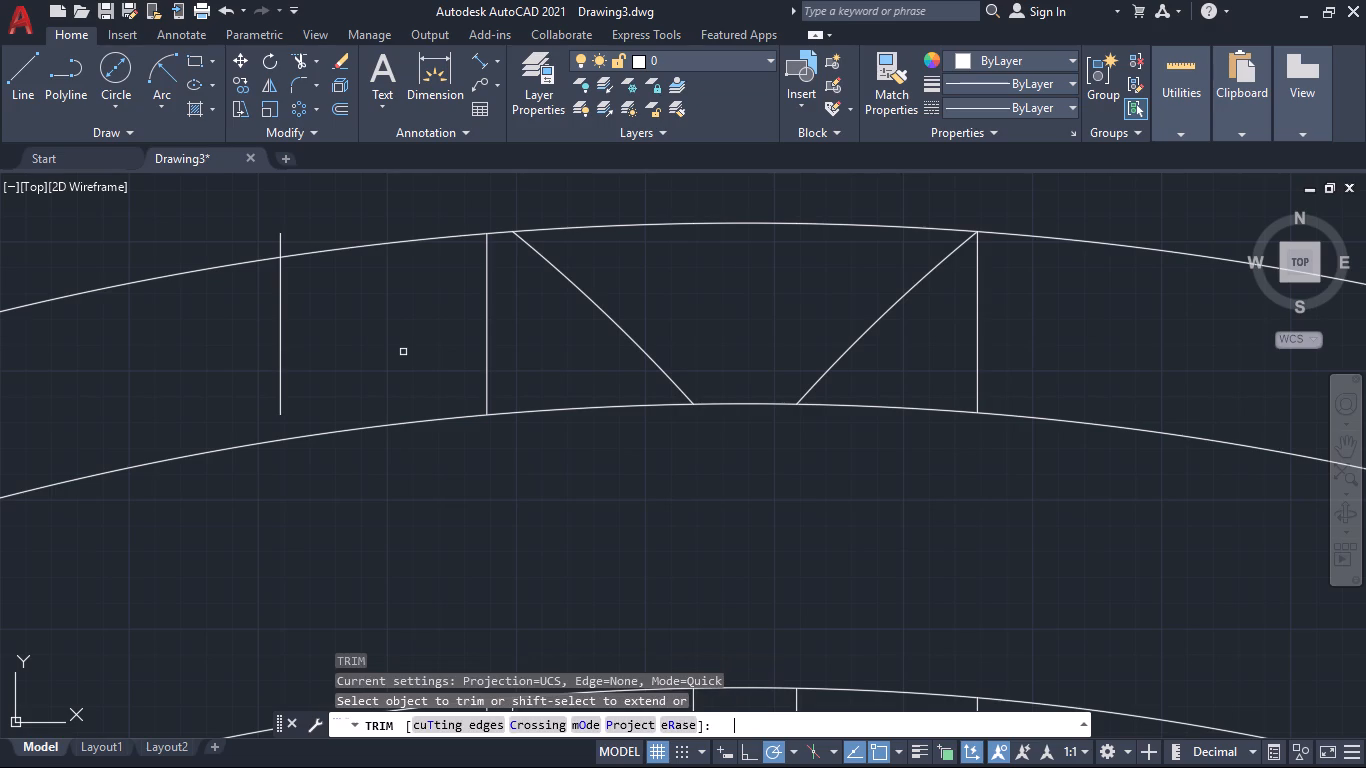
click(281, 247)
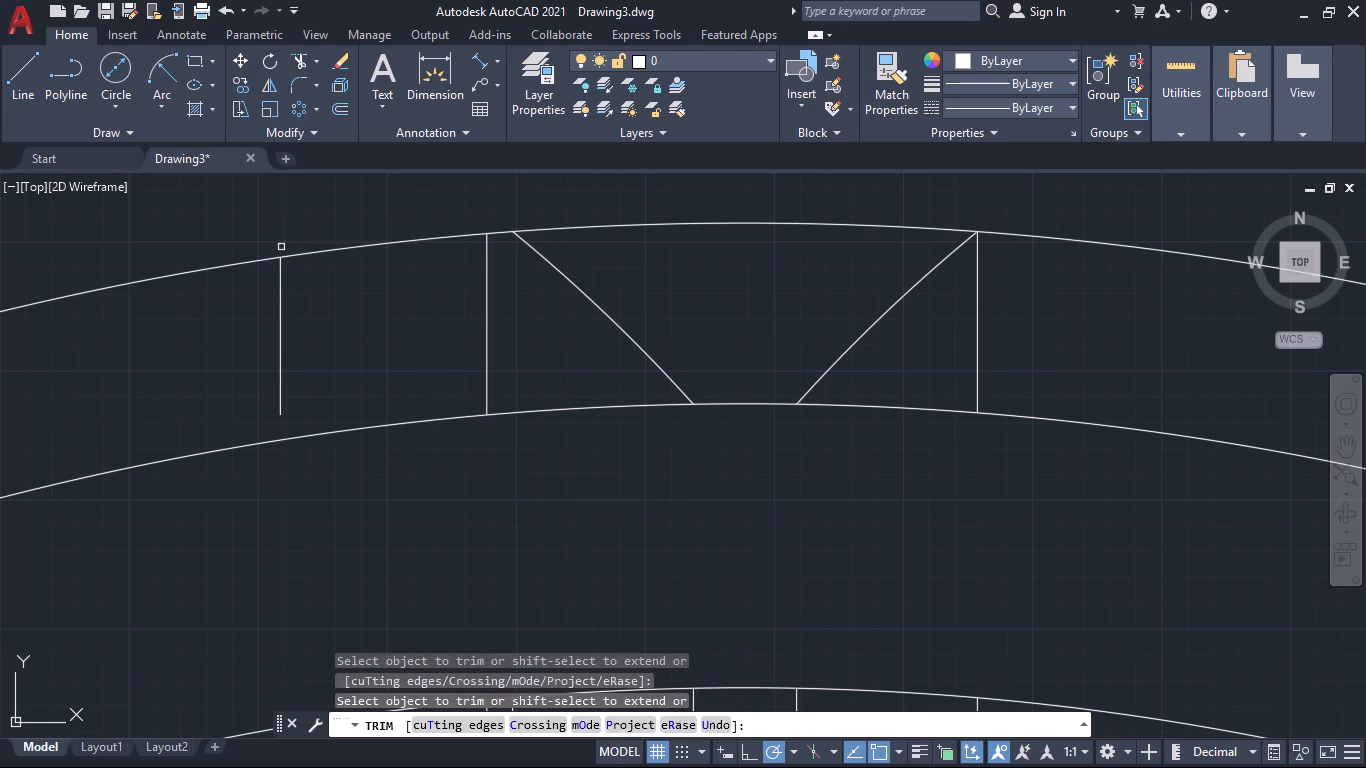
shift+click(280, 387)
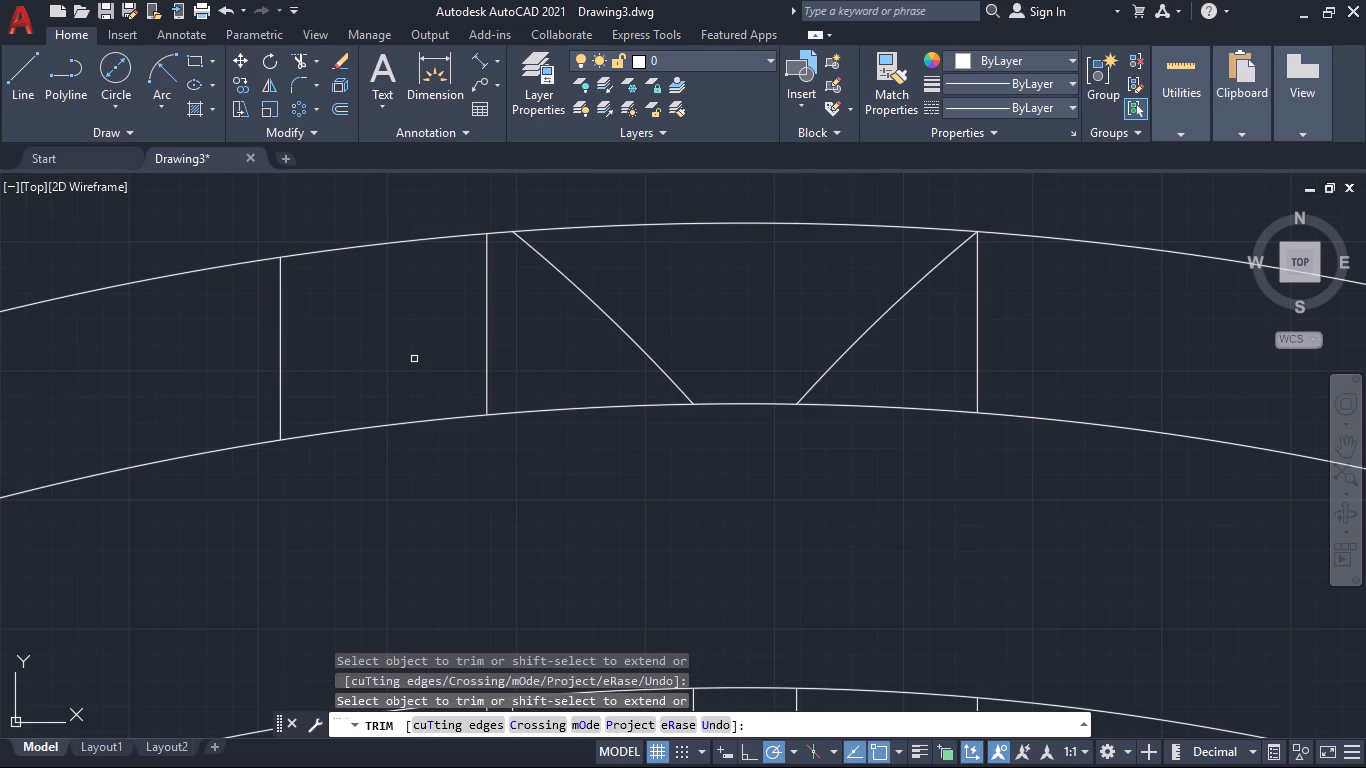
key(Escape)
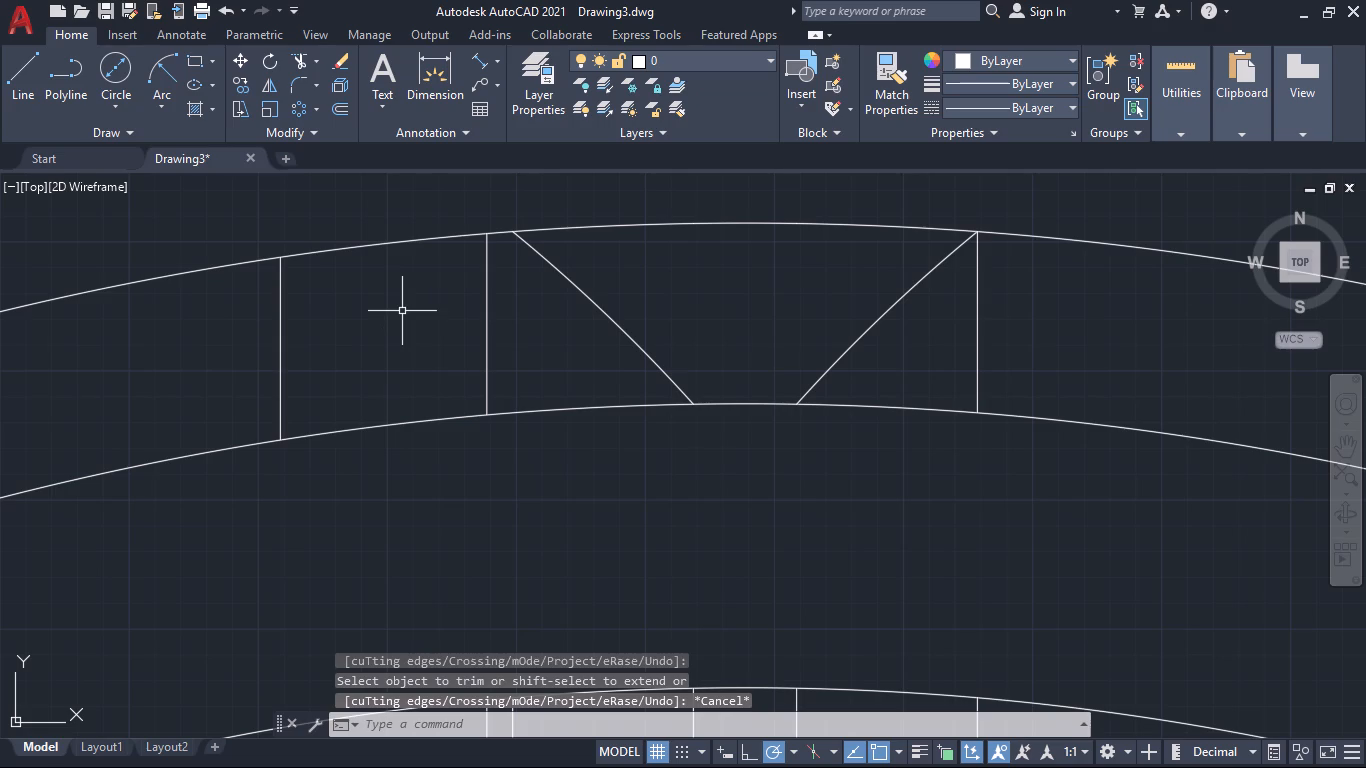
Draw a 32 mm radius arc from the short line's top at the rim to the foot of the 4 mm offset line.
click(152, 74)
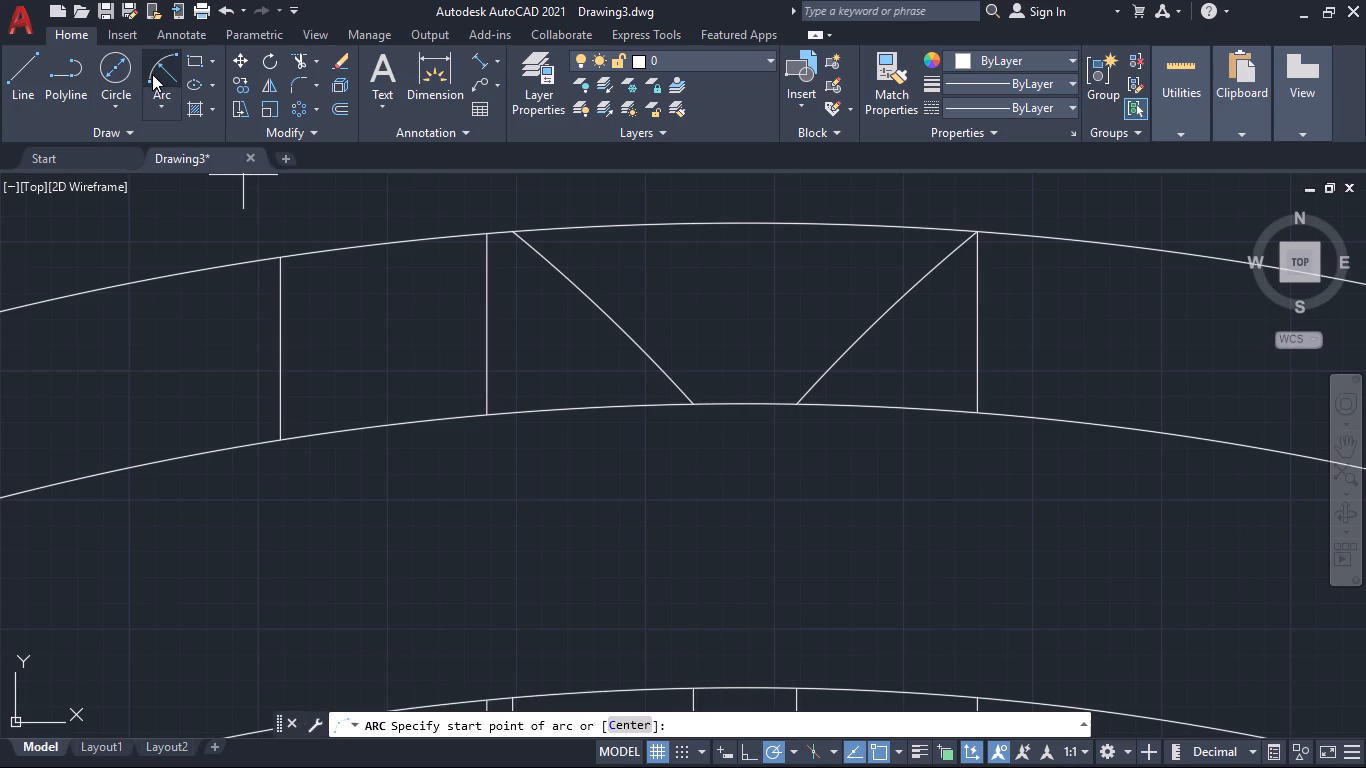
click(485, 237)
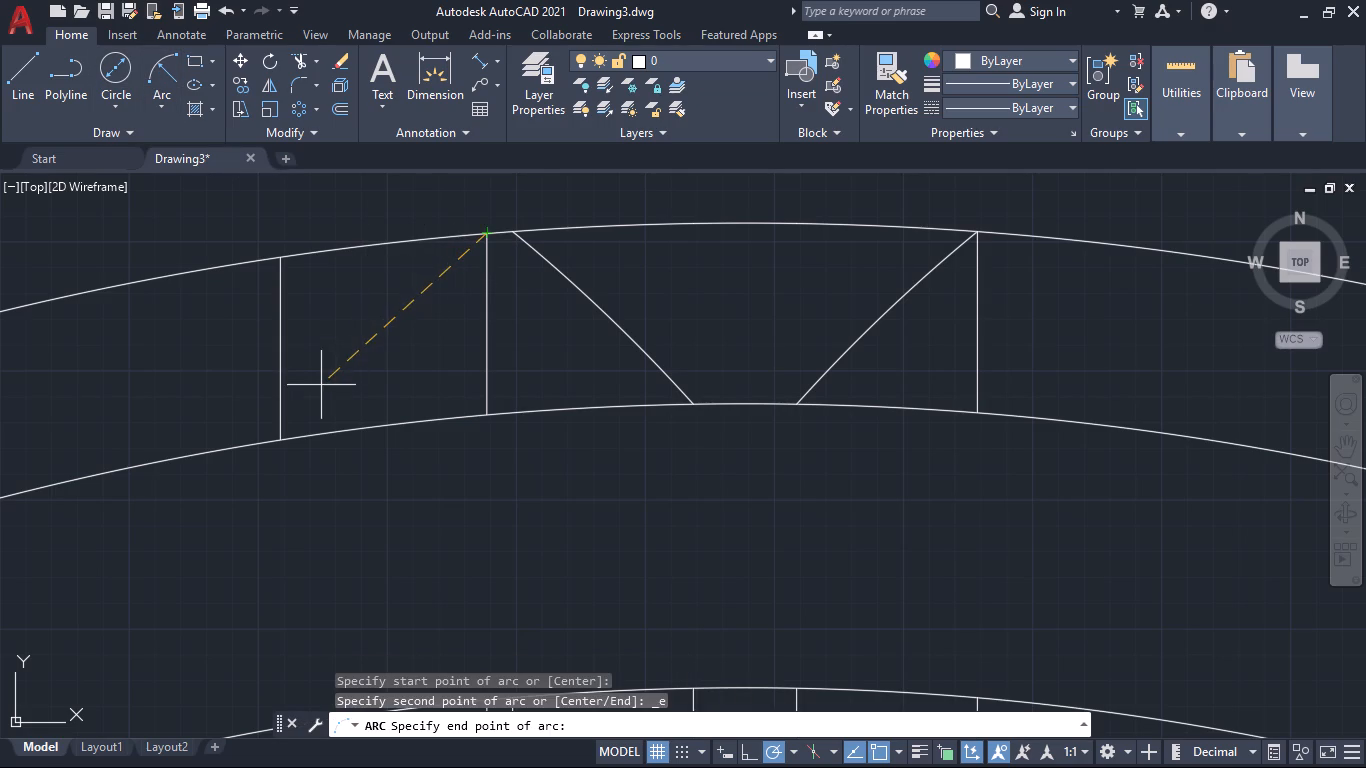
click(282, 435)
text(32)
key(Return)
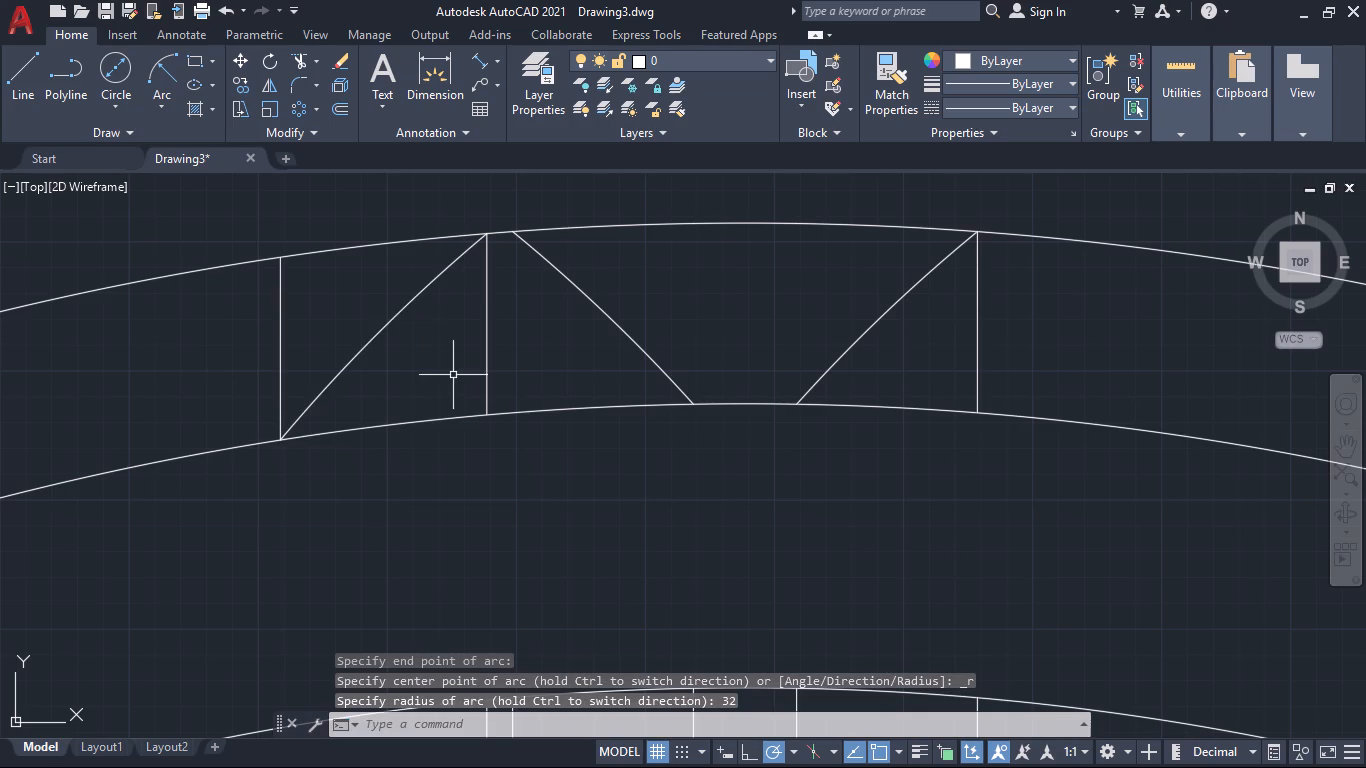
Delete the short vertical line between the new arc and the left spoke arc.
click(487, 375)
key(Delete)
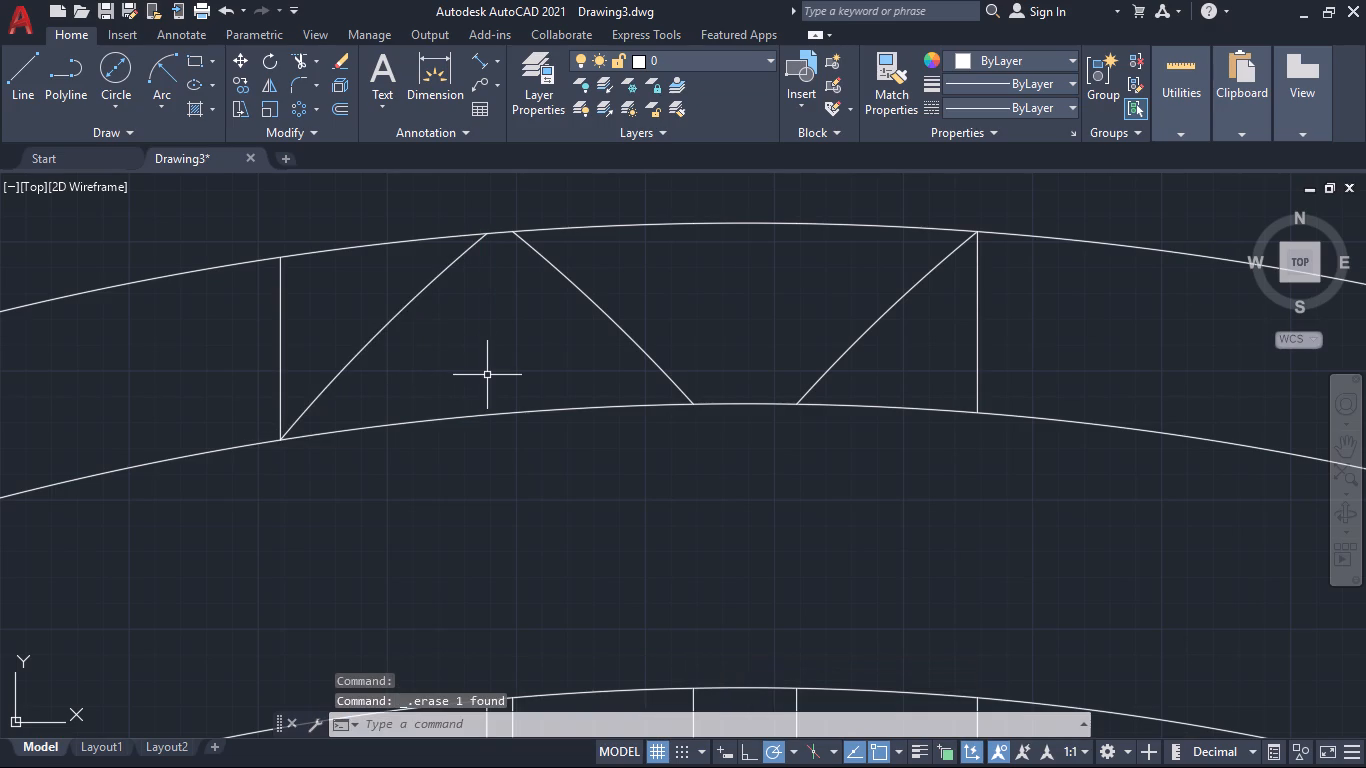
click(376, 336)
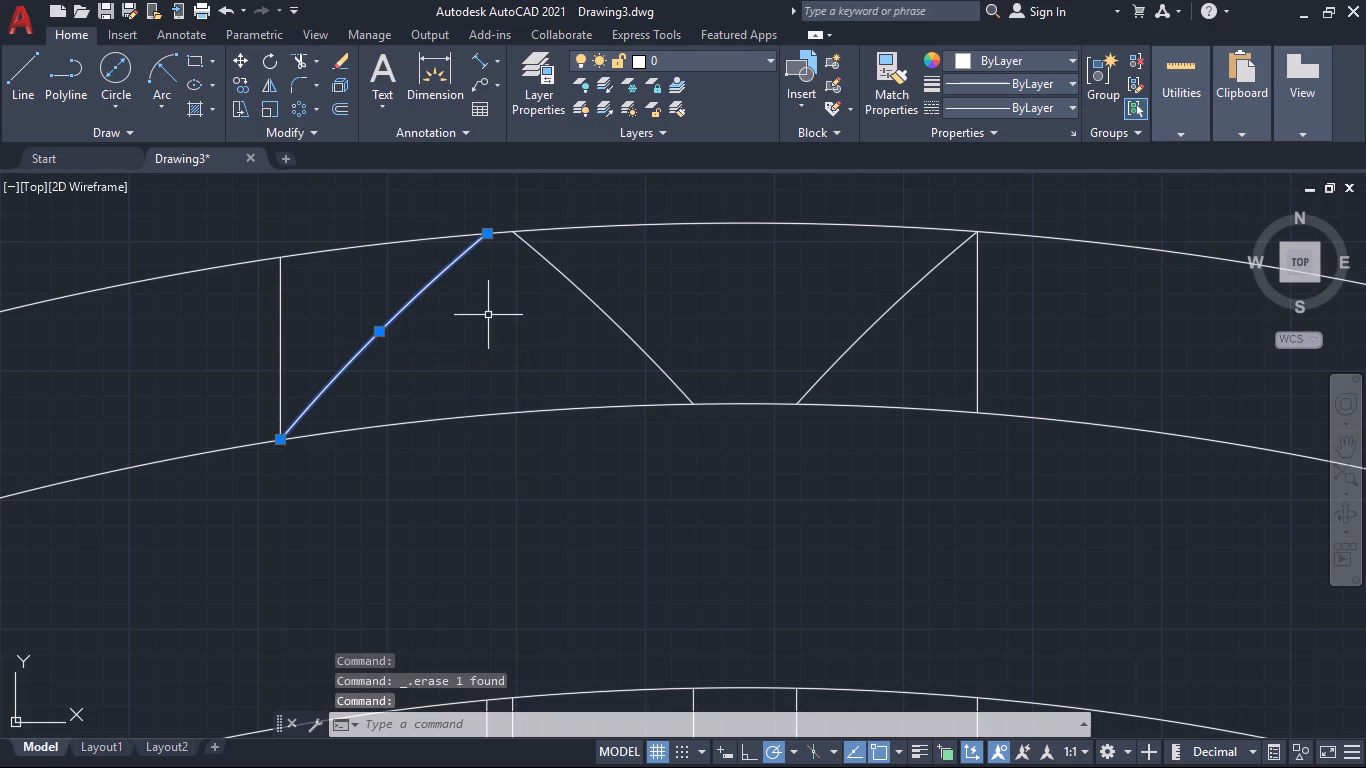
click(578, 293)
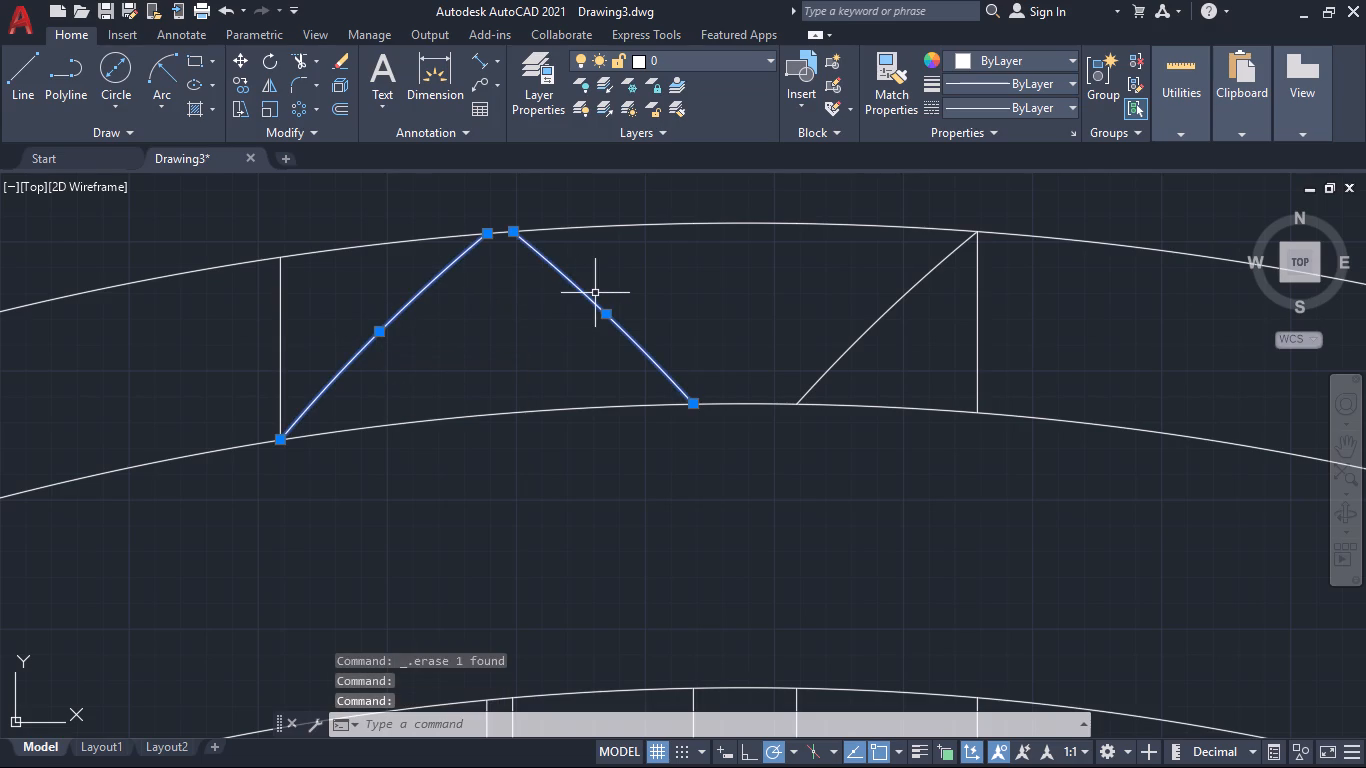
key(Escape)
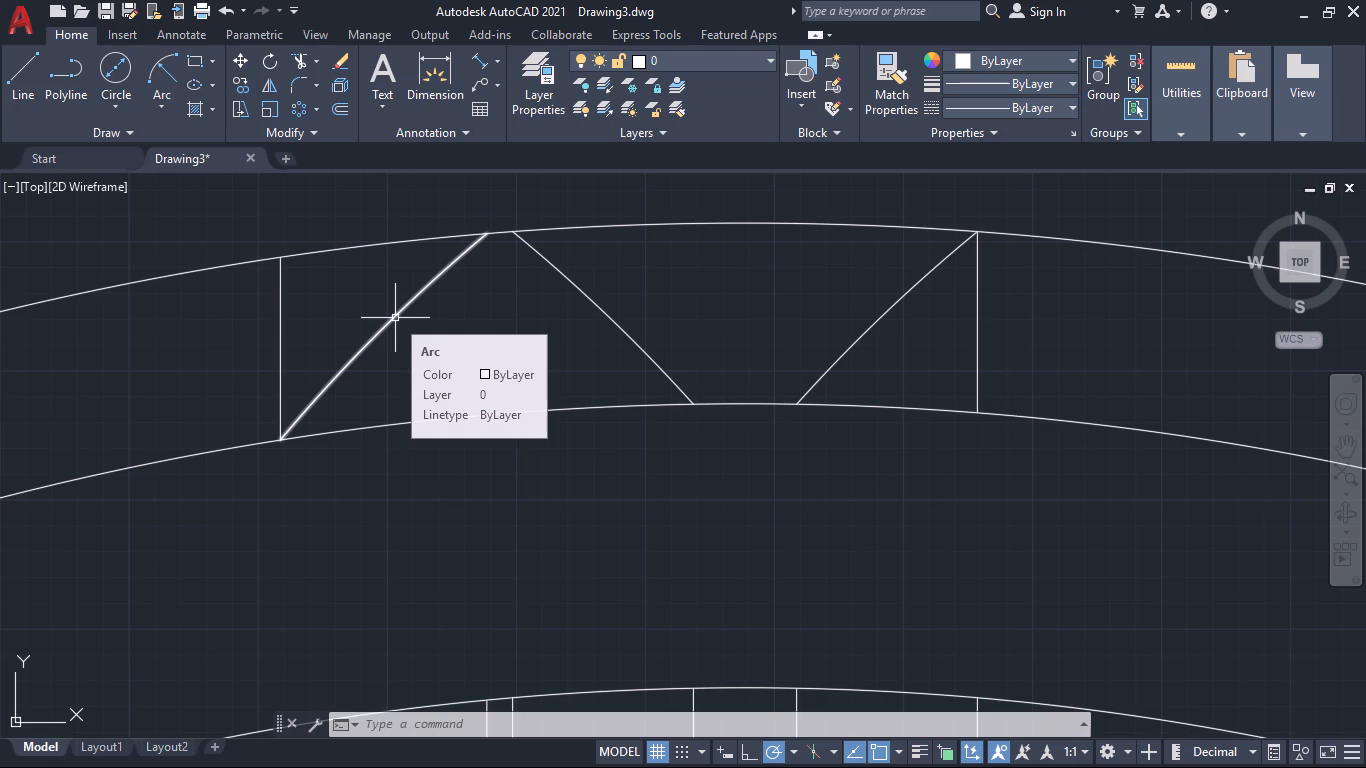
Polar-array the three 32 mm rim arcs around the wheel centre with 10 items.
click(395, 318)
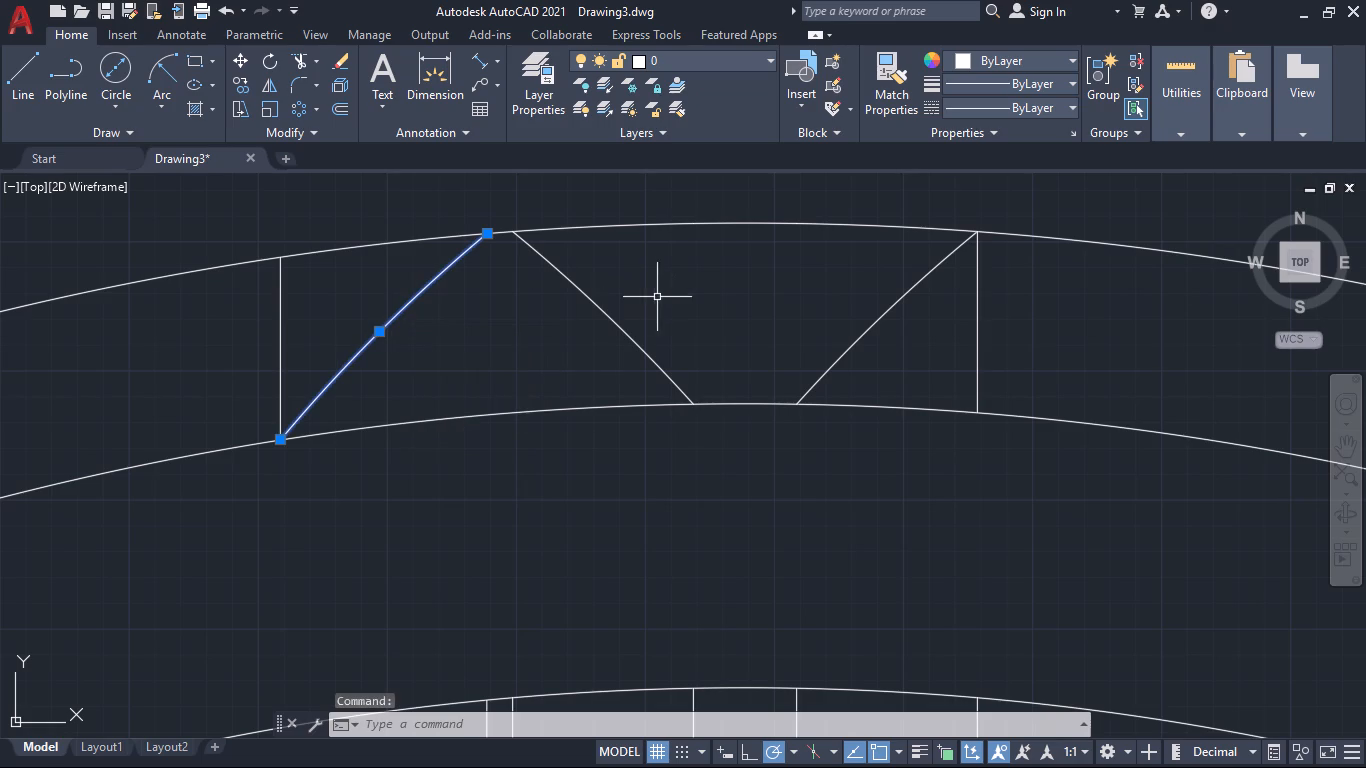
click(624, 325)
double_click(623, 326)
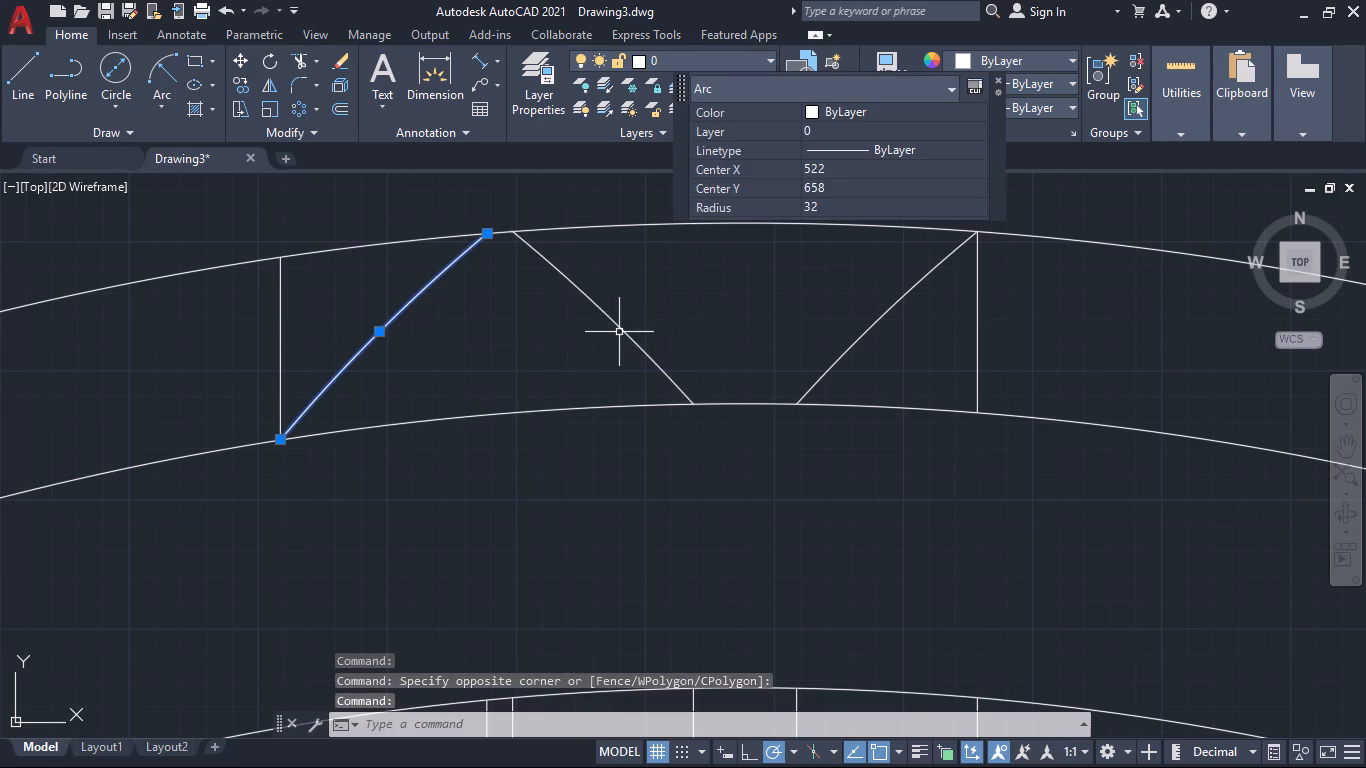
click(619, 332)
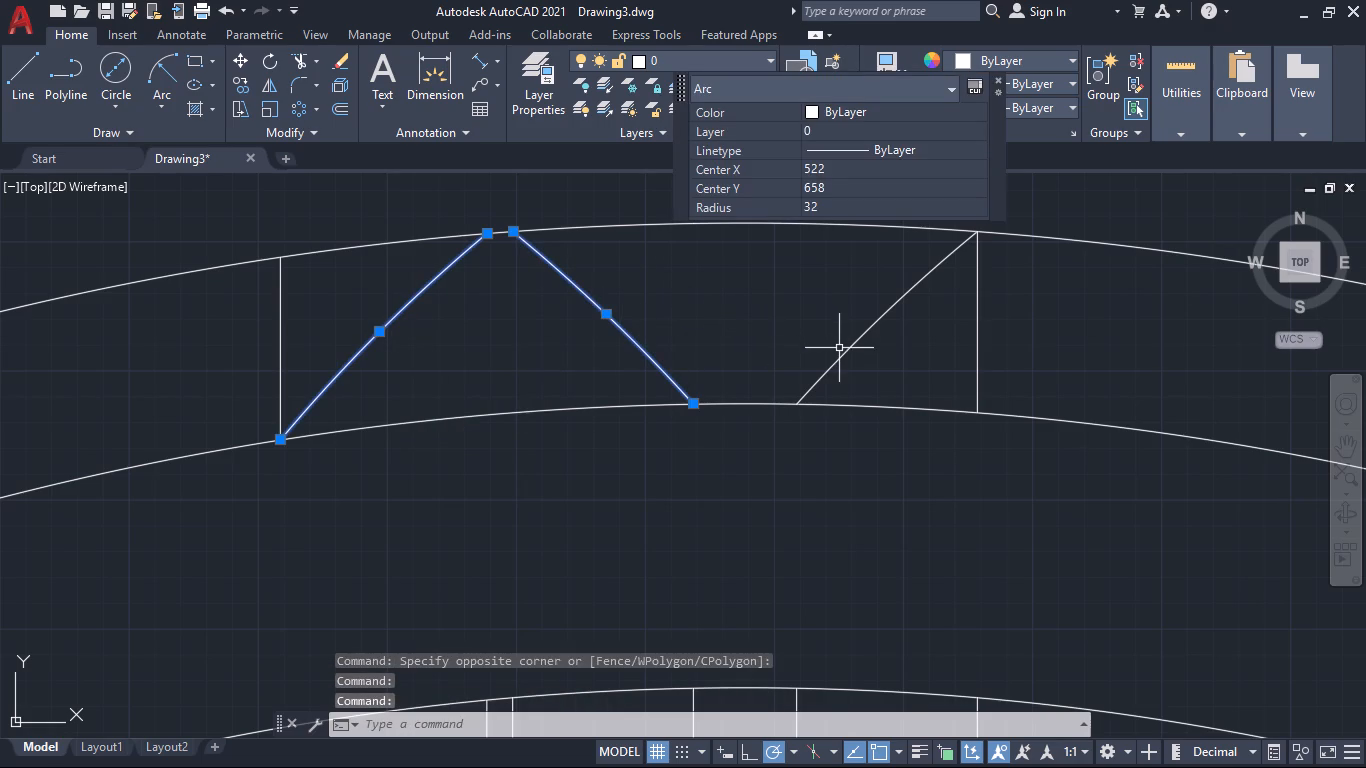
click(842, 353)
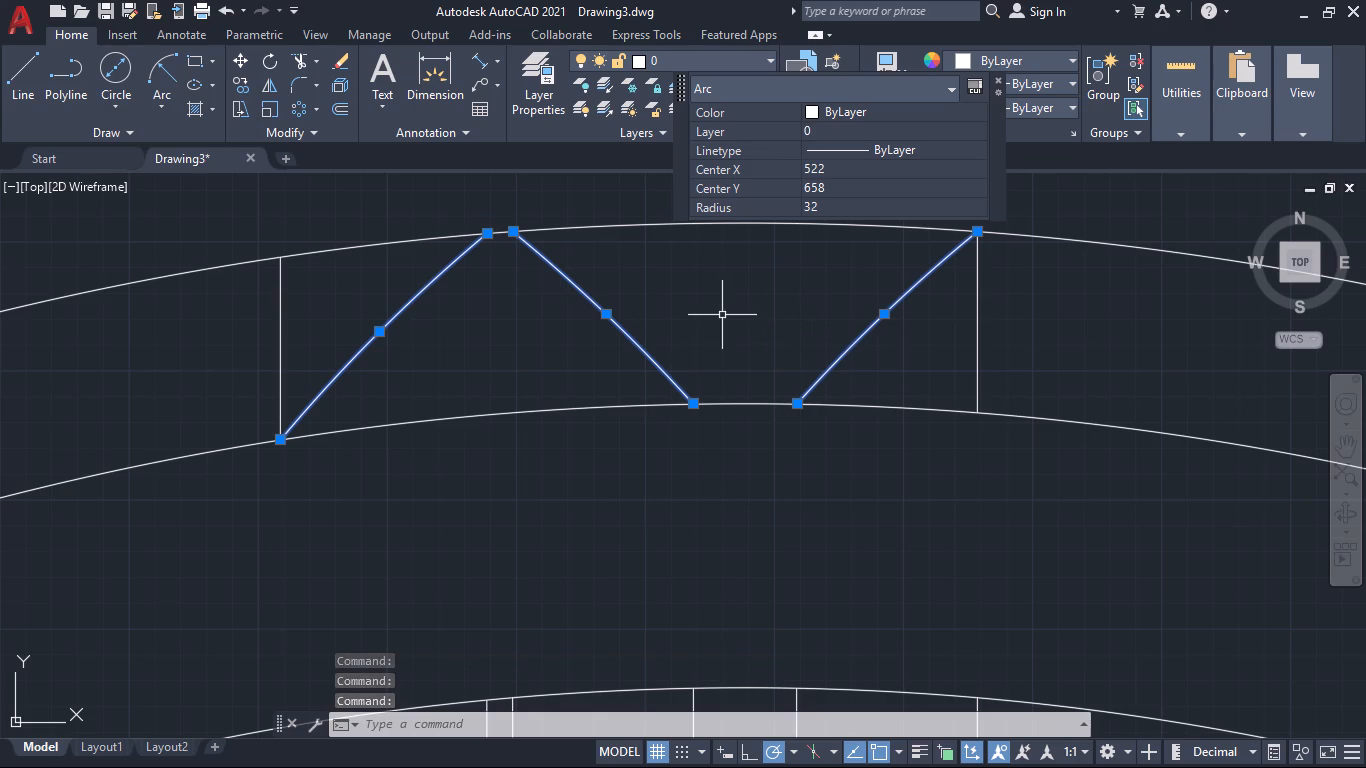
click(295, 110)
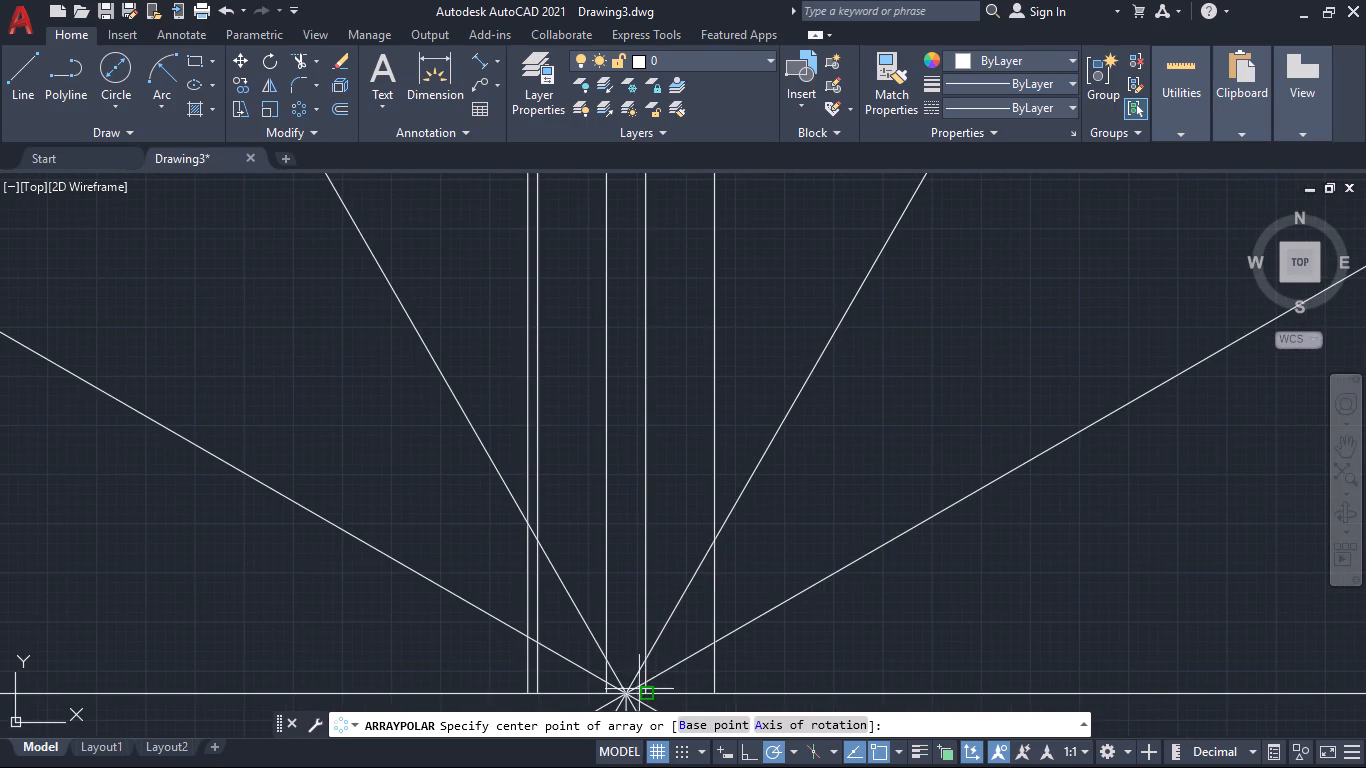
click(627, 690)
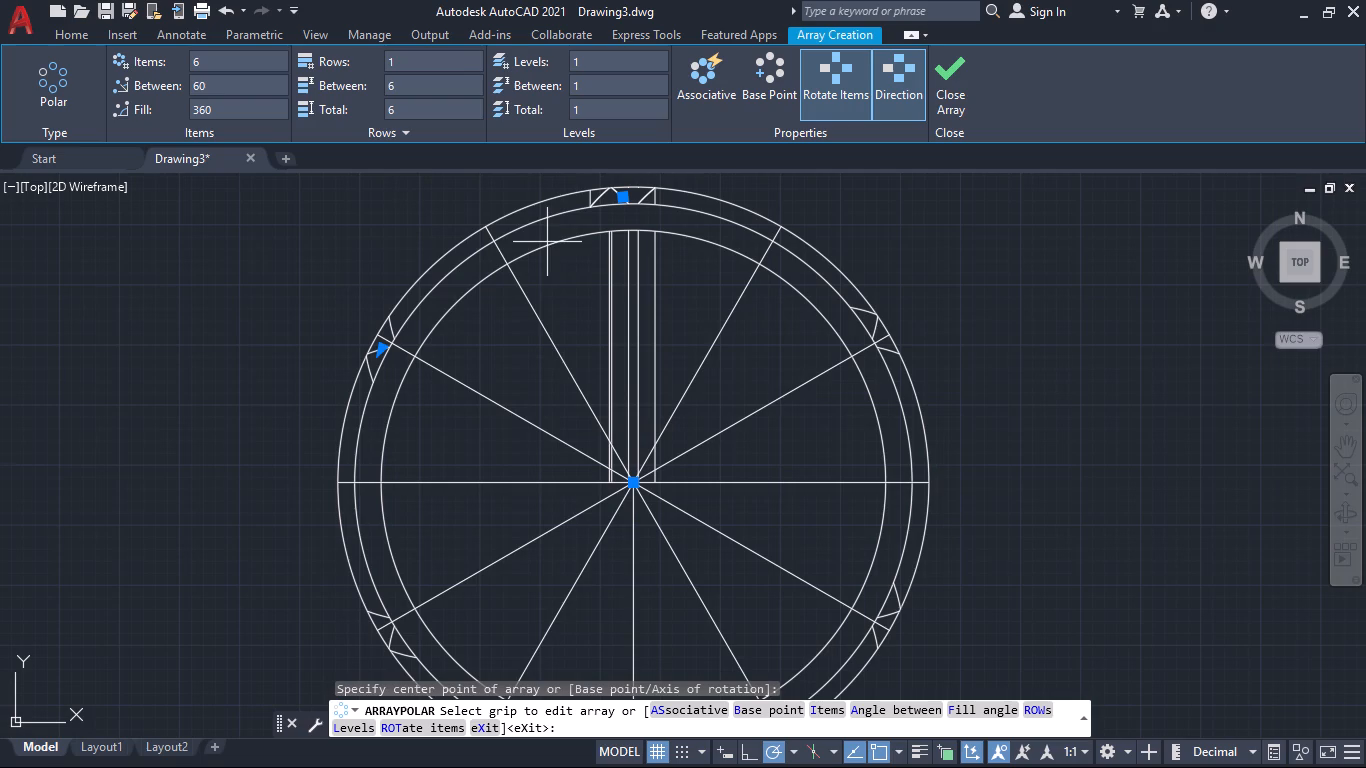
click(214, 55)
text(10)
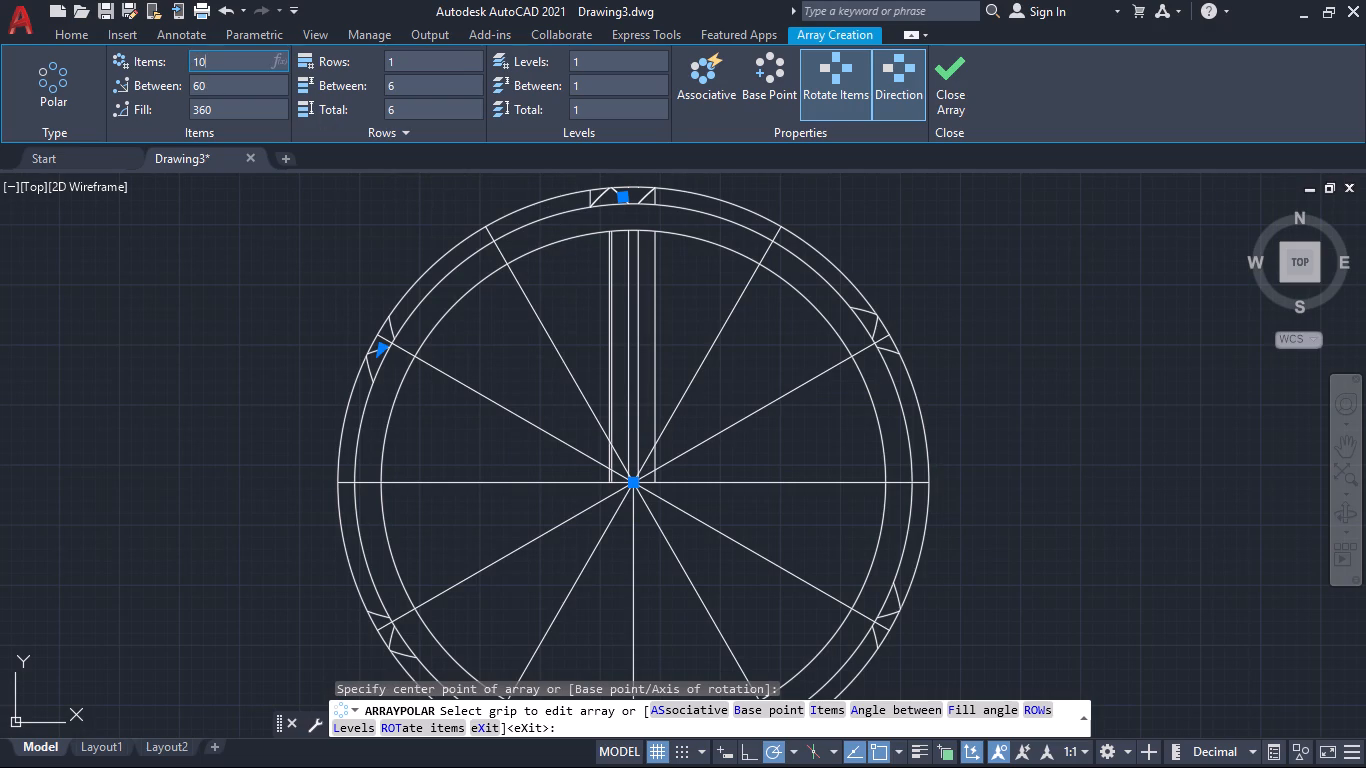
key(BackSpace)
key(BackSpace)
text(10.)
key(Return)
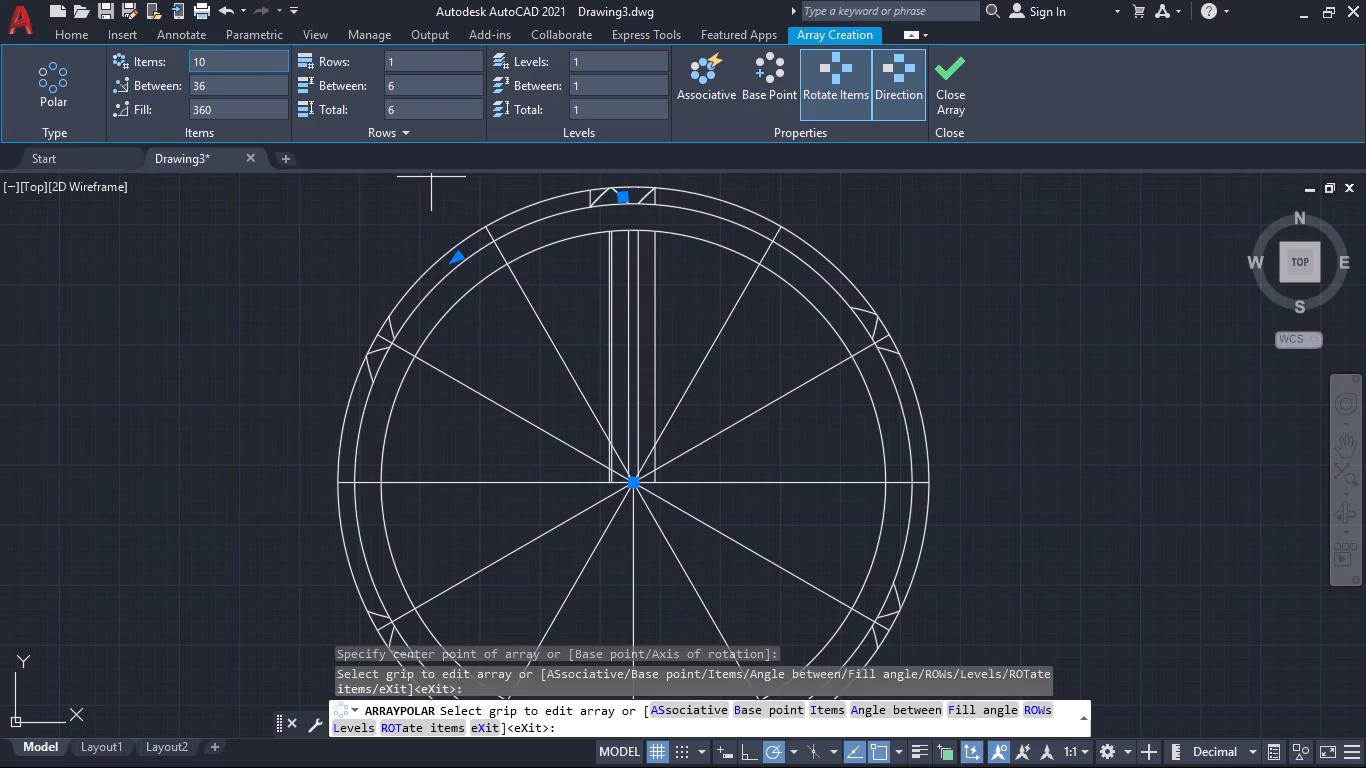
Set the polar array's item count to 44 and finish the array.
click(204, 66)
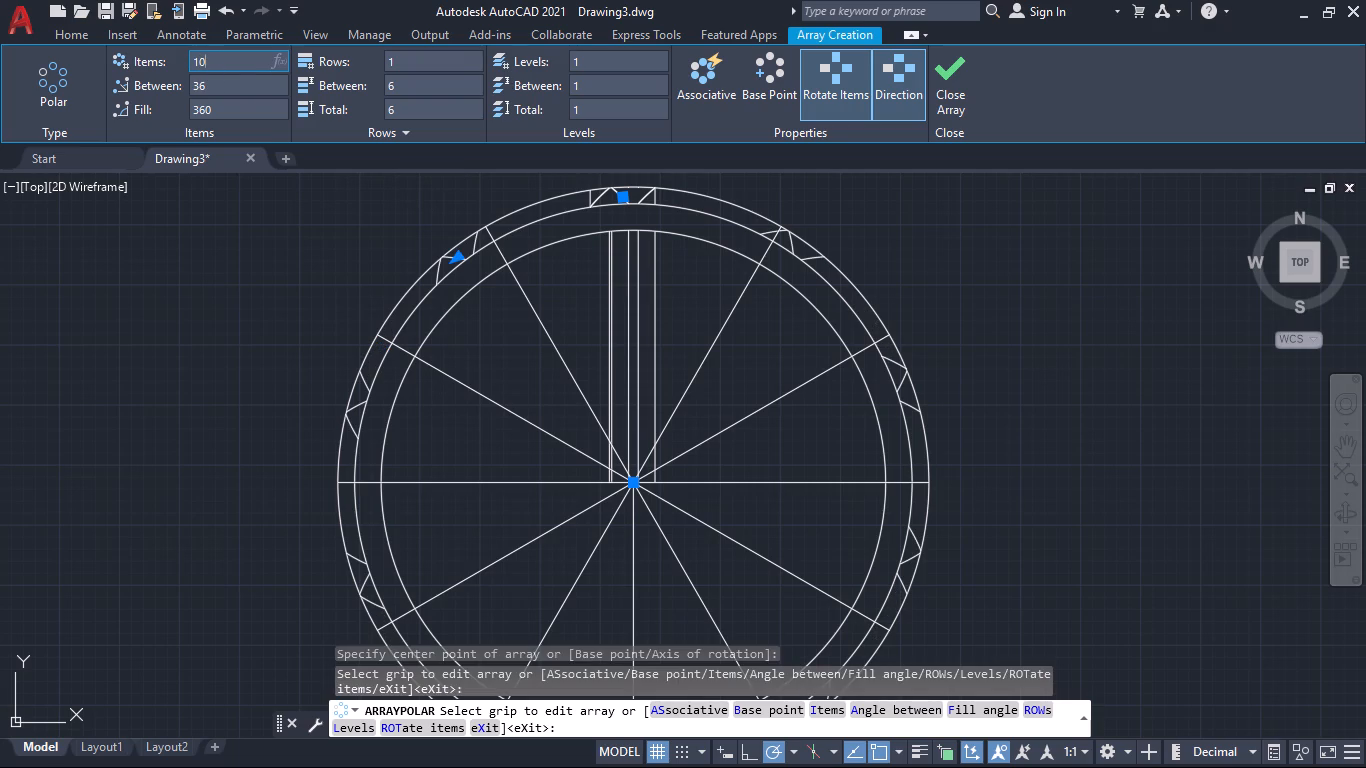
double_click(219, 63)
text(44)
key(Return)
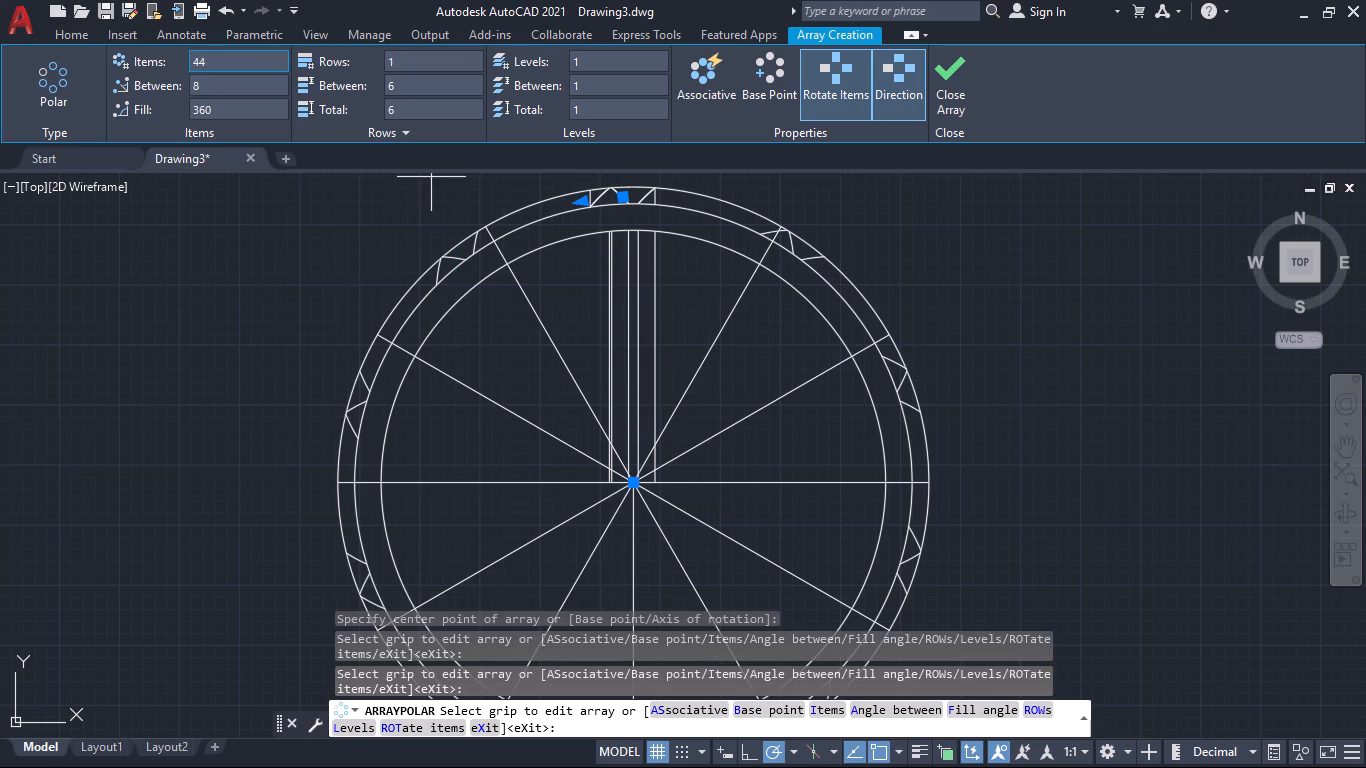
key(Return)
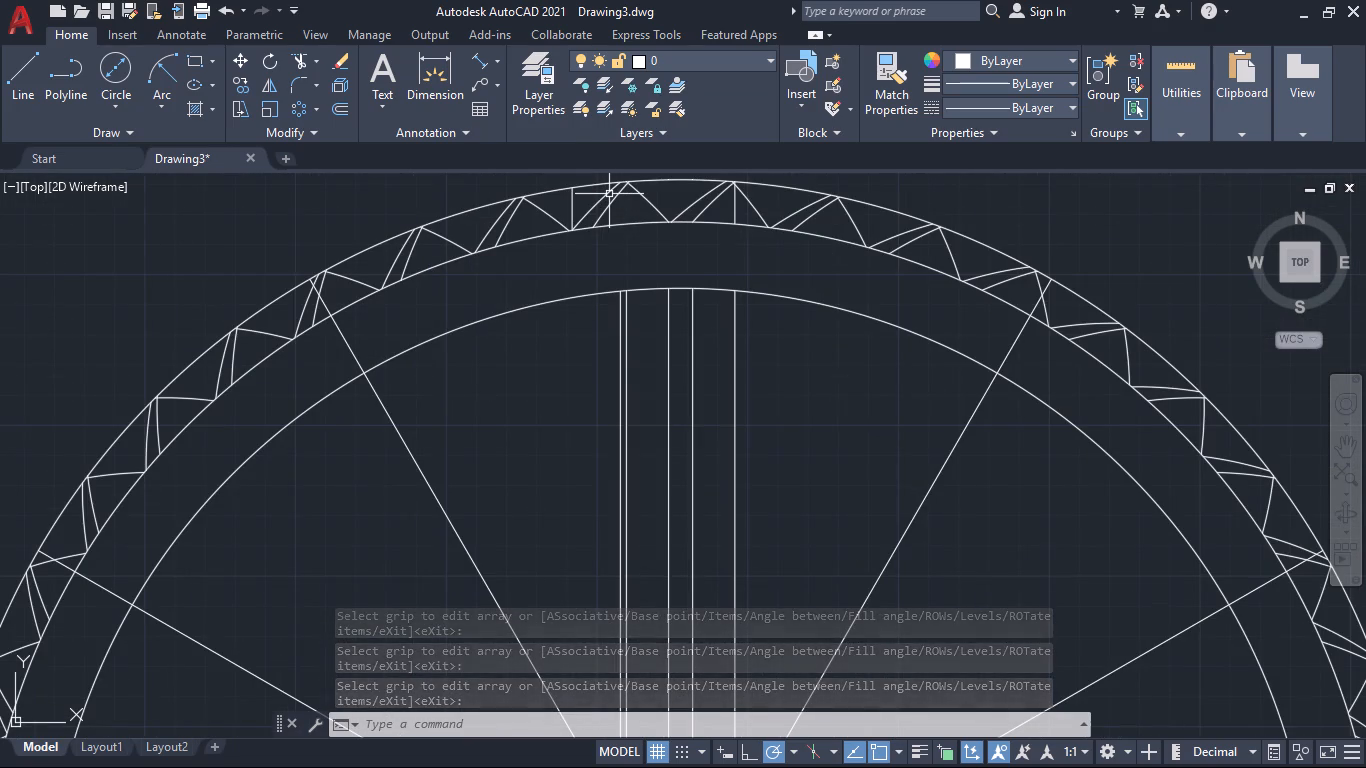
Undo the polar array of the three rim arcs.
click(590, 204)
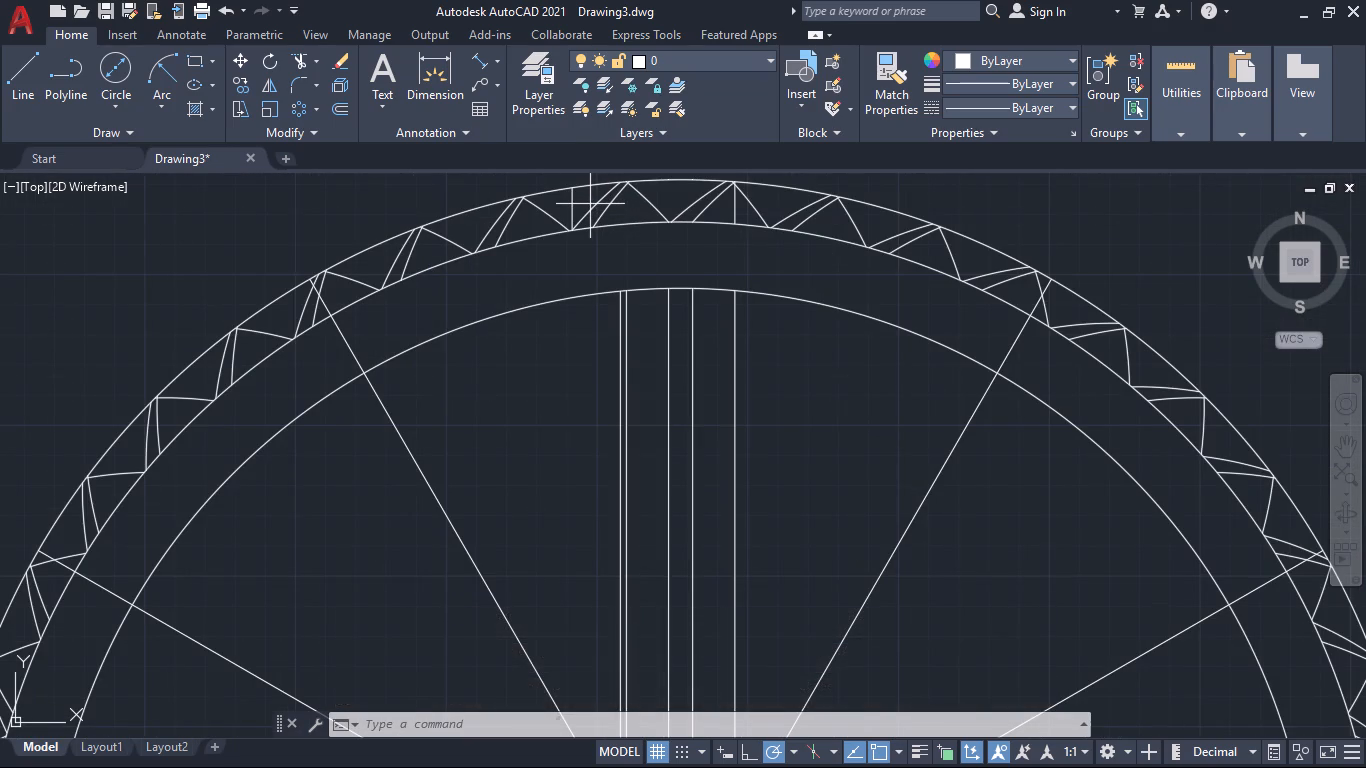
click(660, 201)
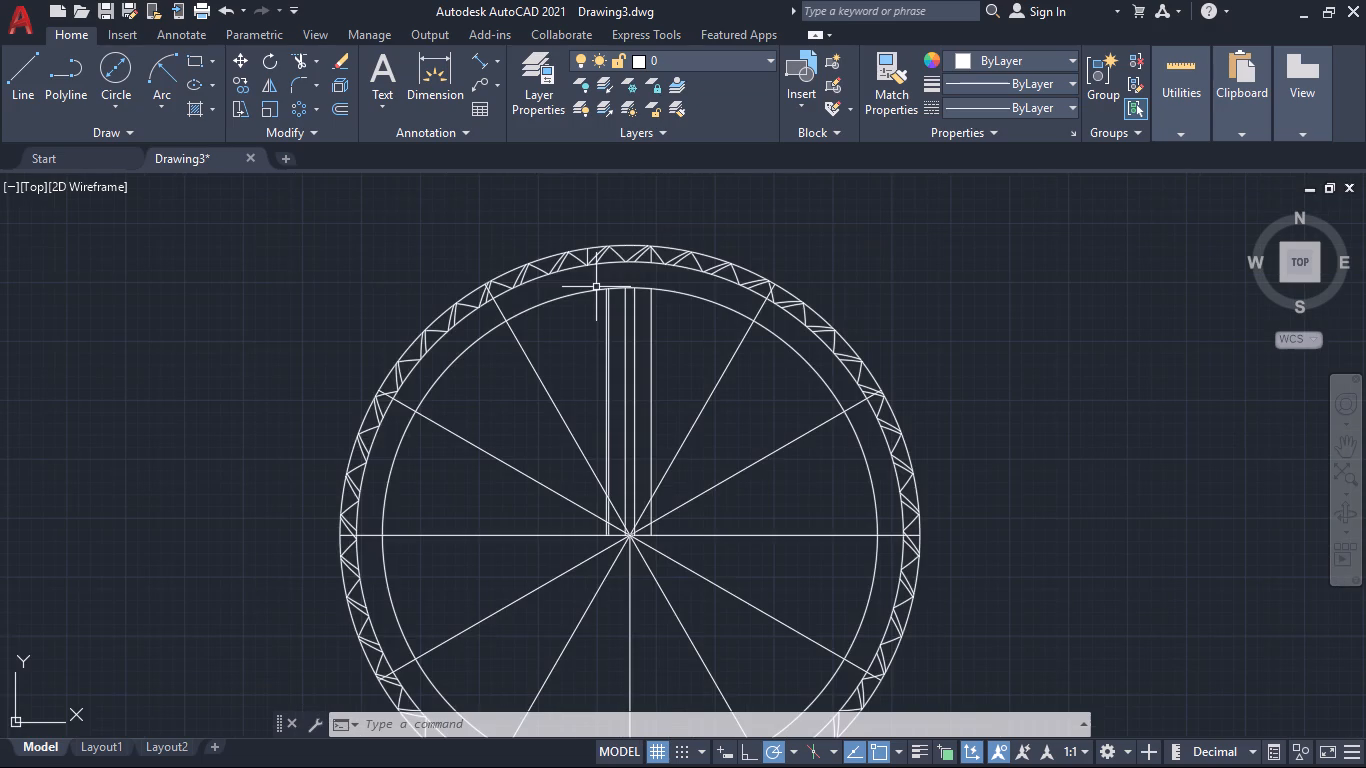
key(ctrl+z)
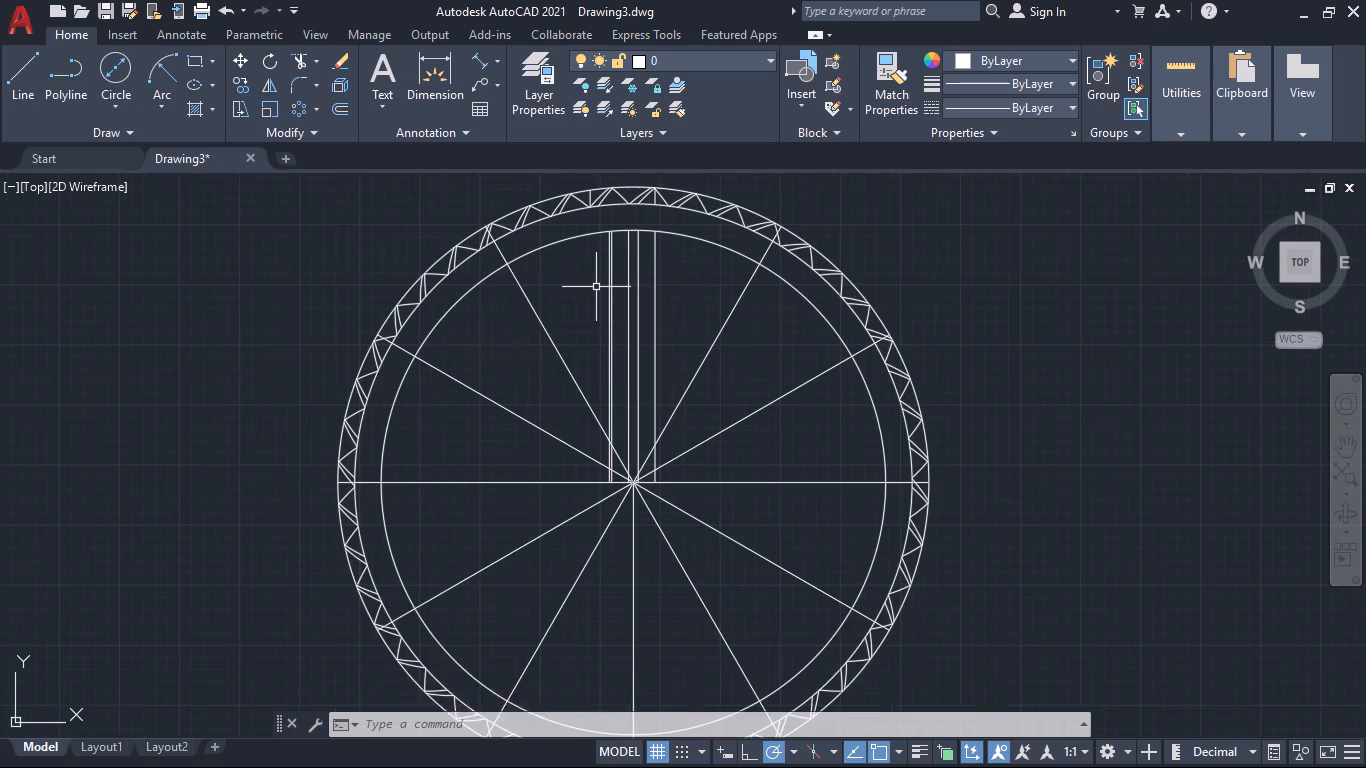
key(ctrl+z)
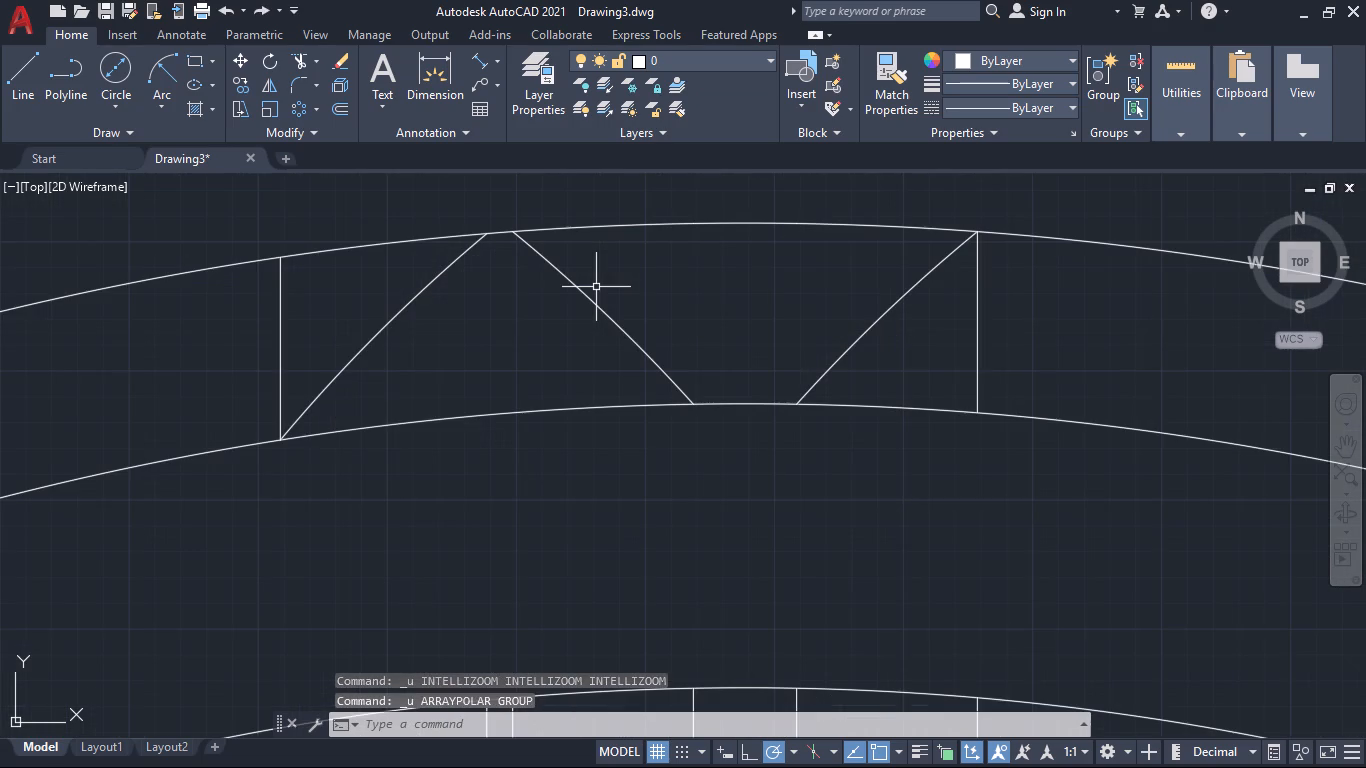
Polar-array only the two rim arcs that form the left peak around the wheel centre with 44 items.
click(522, 294)
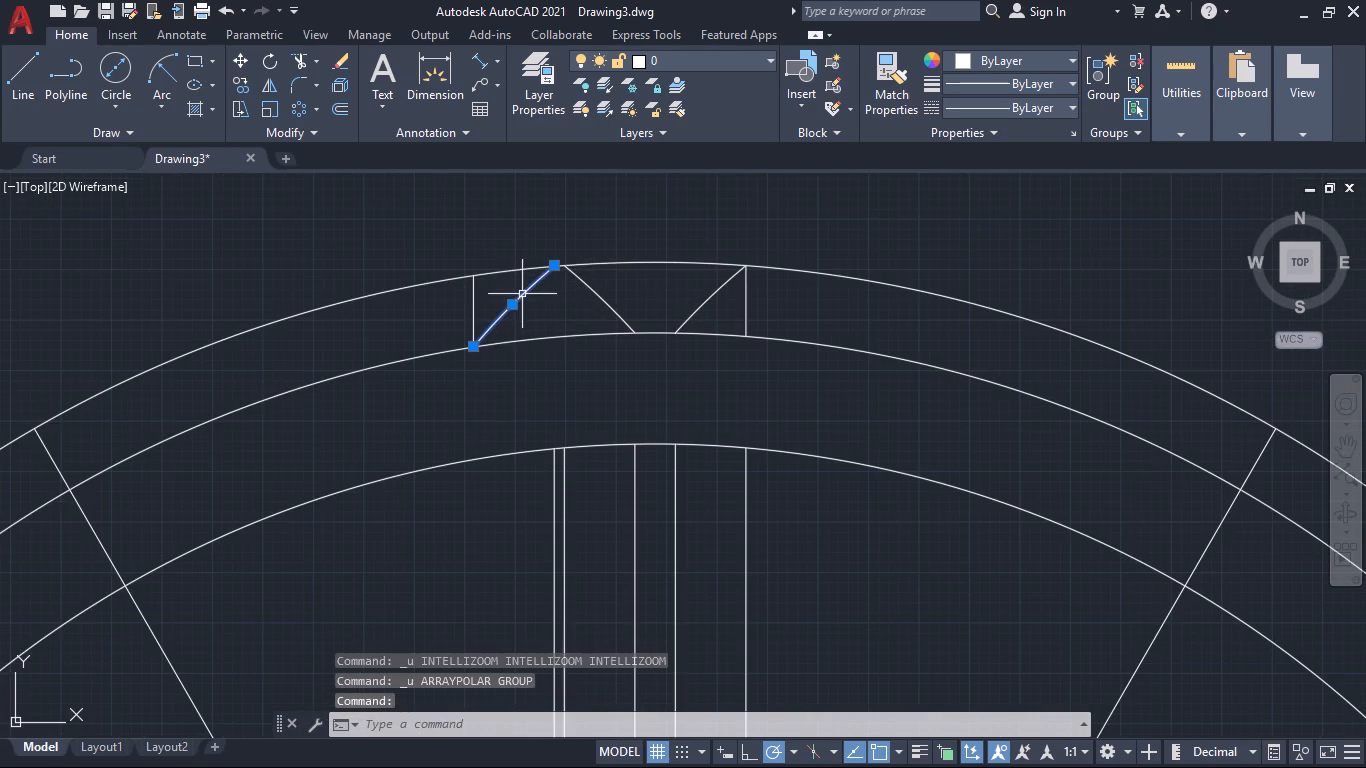
click(592, 287)
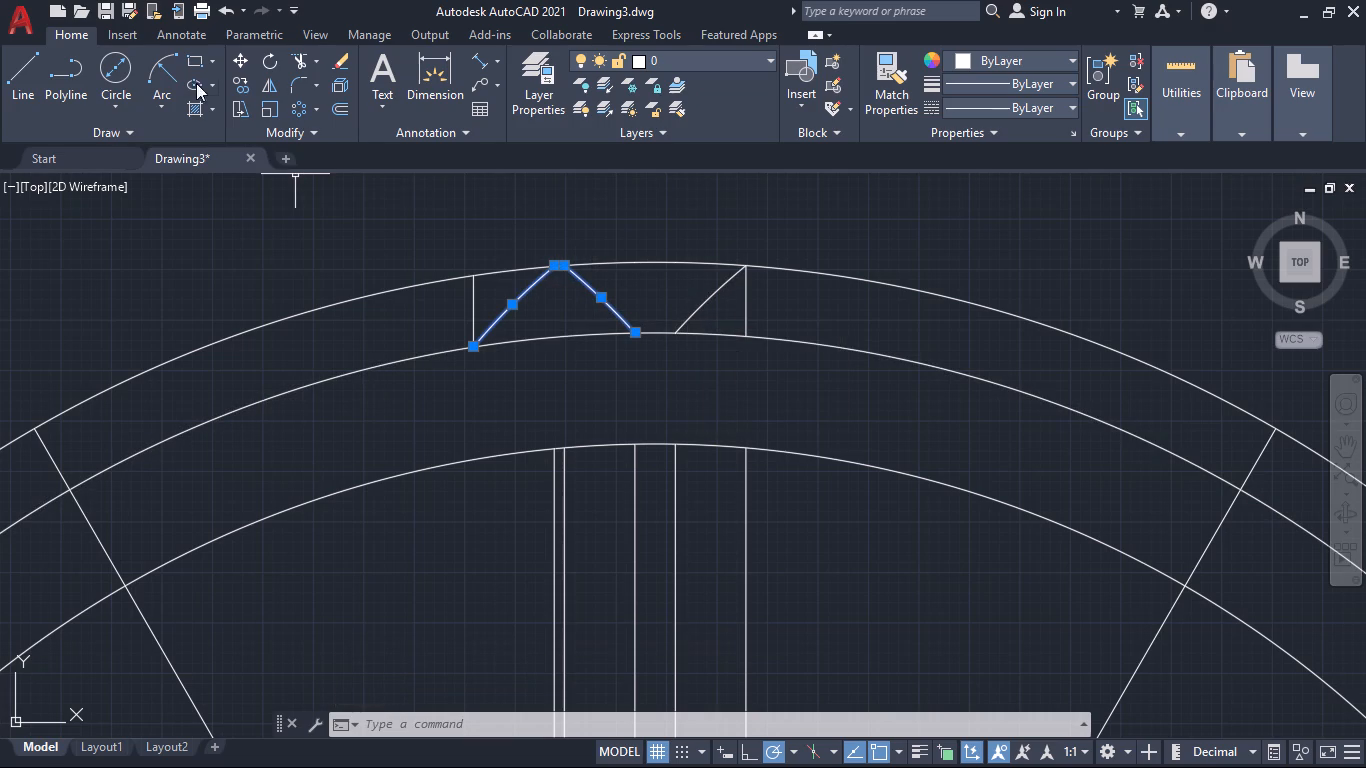
click(295, 104)
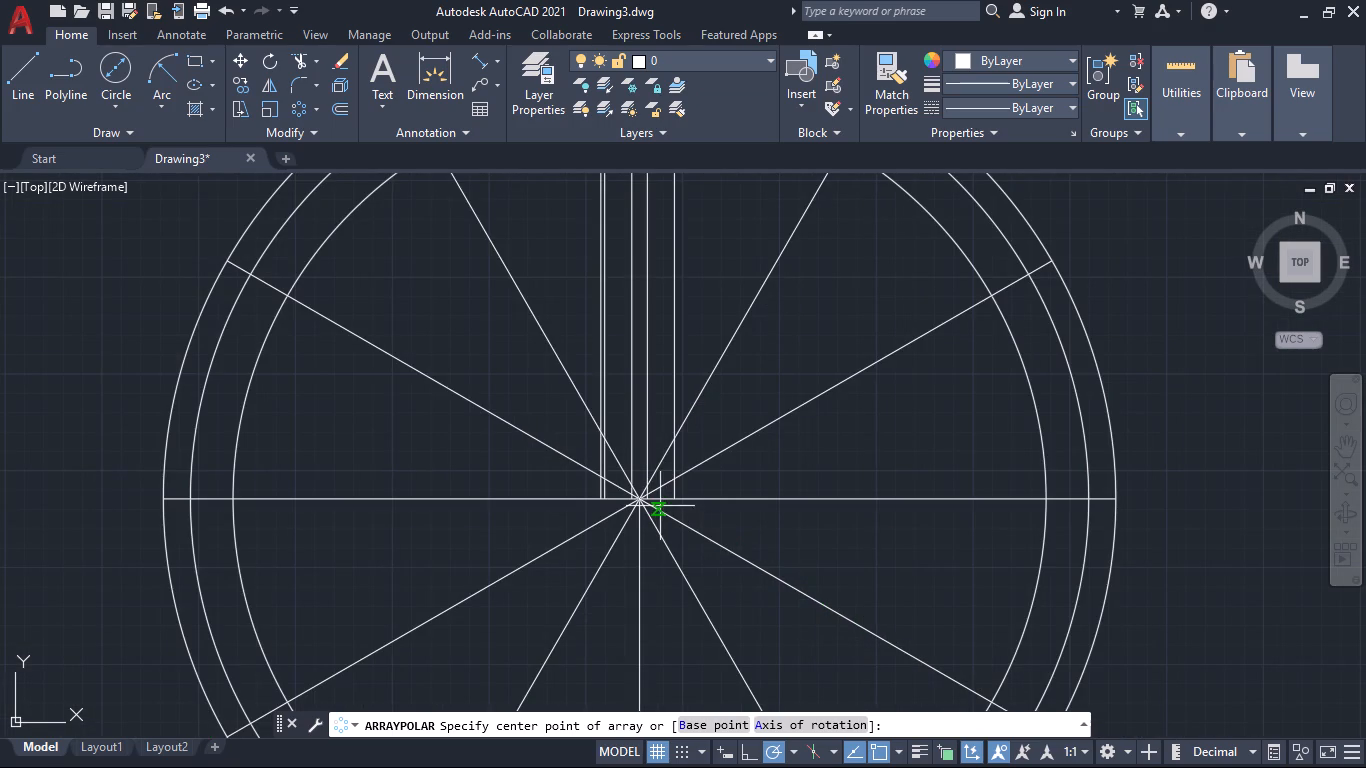
click(634, 495)
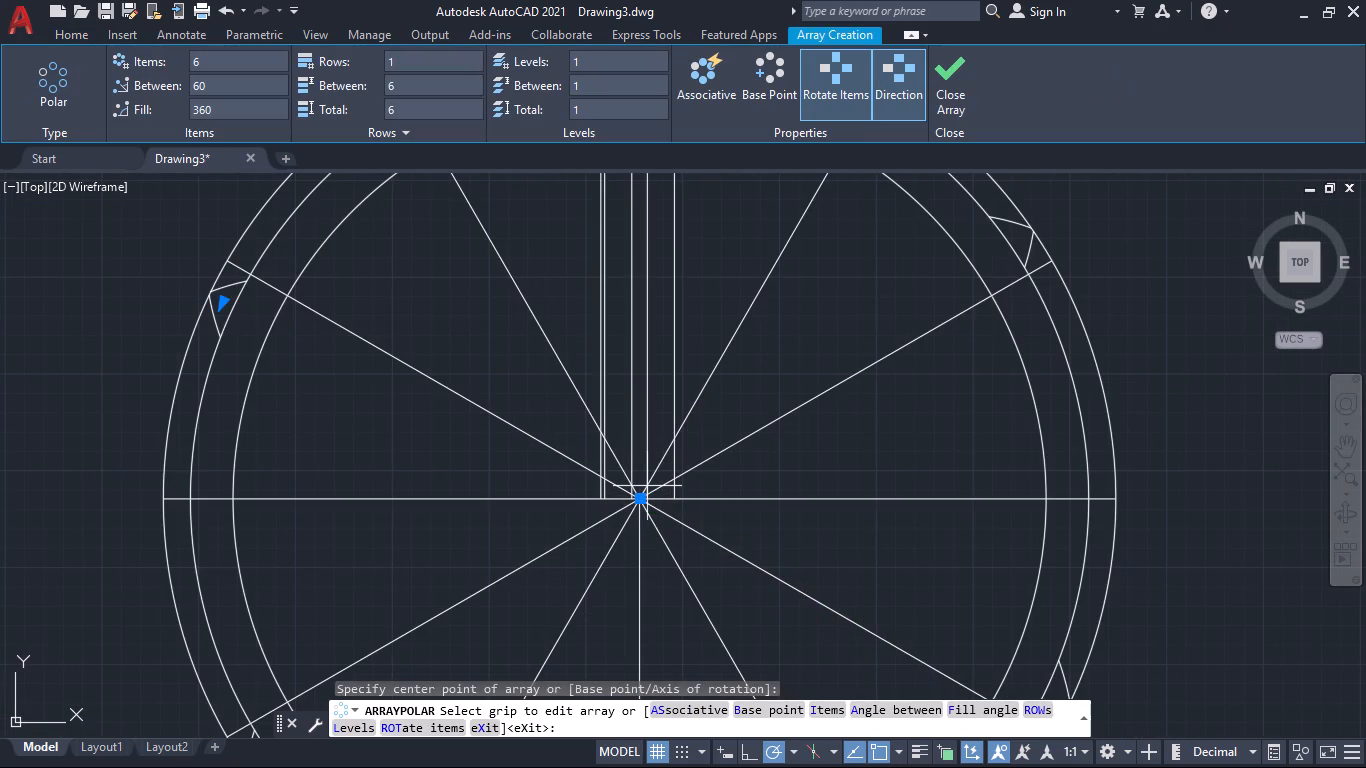
double_click(239, 58)
text(44)
key(Return)
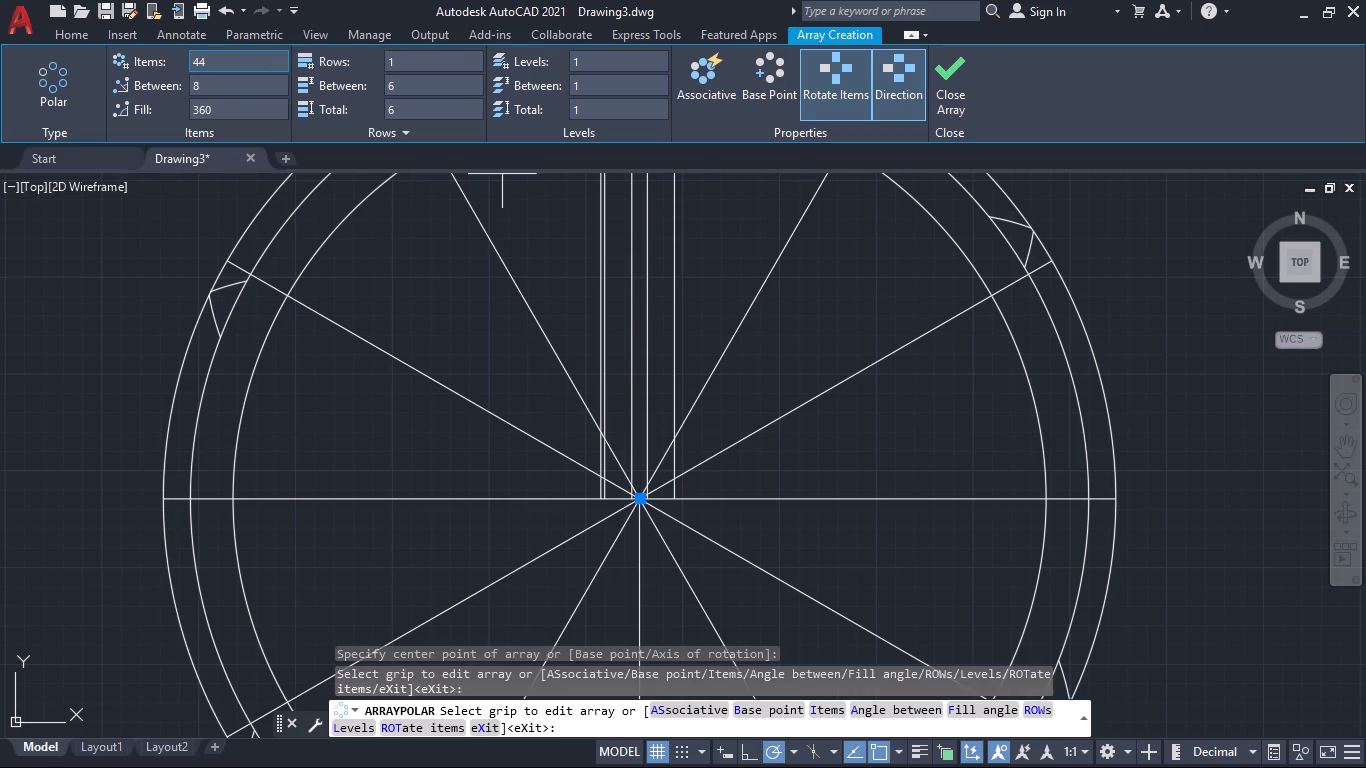
click(242, 59)
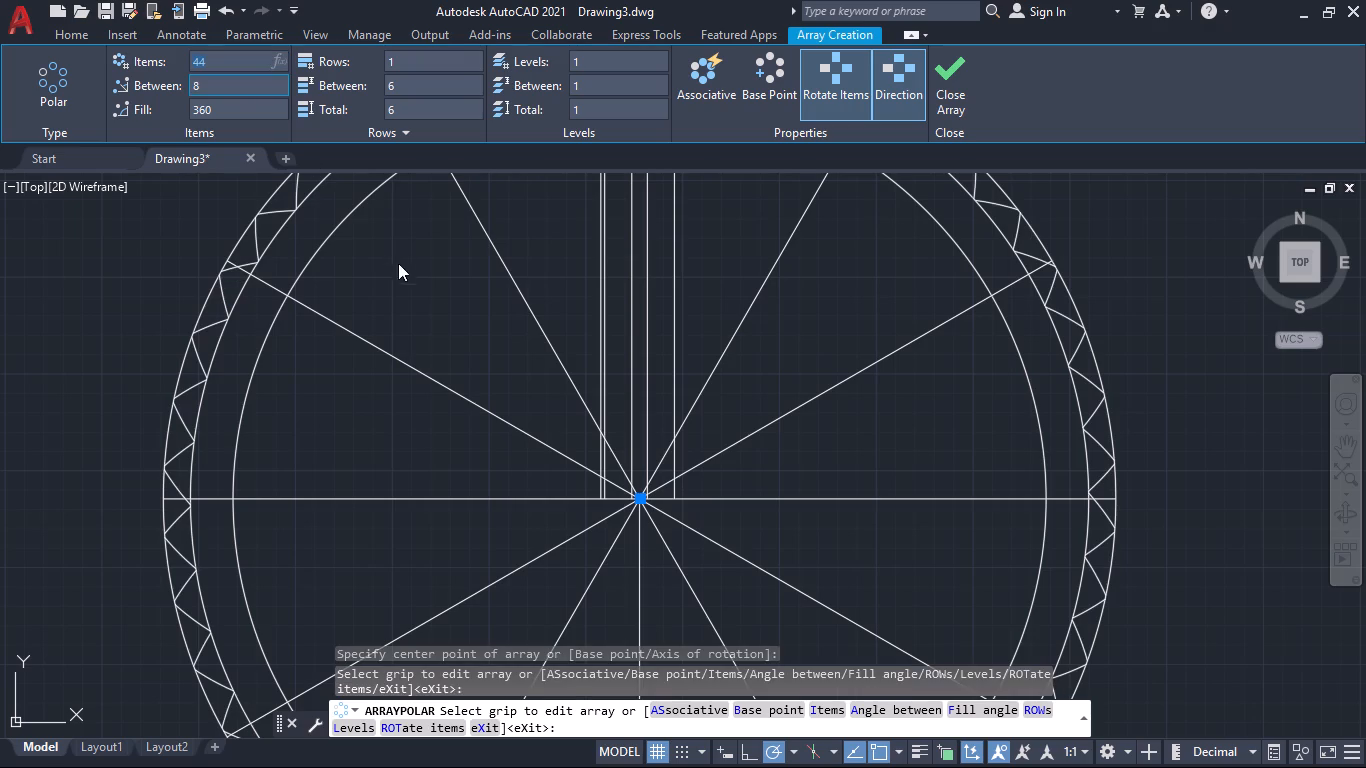
ctrl+scroll(445, 306, down, 3)
ctrl+scroll(495, 299, up, 3)
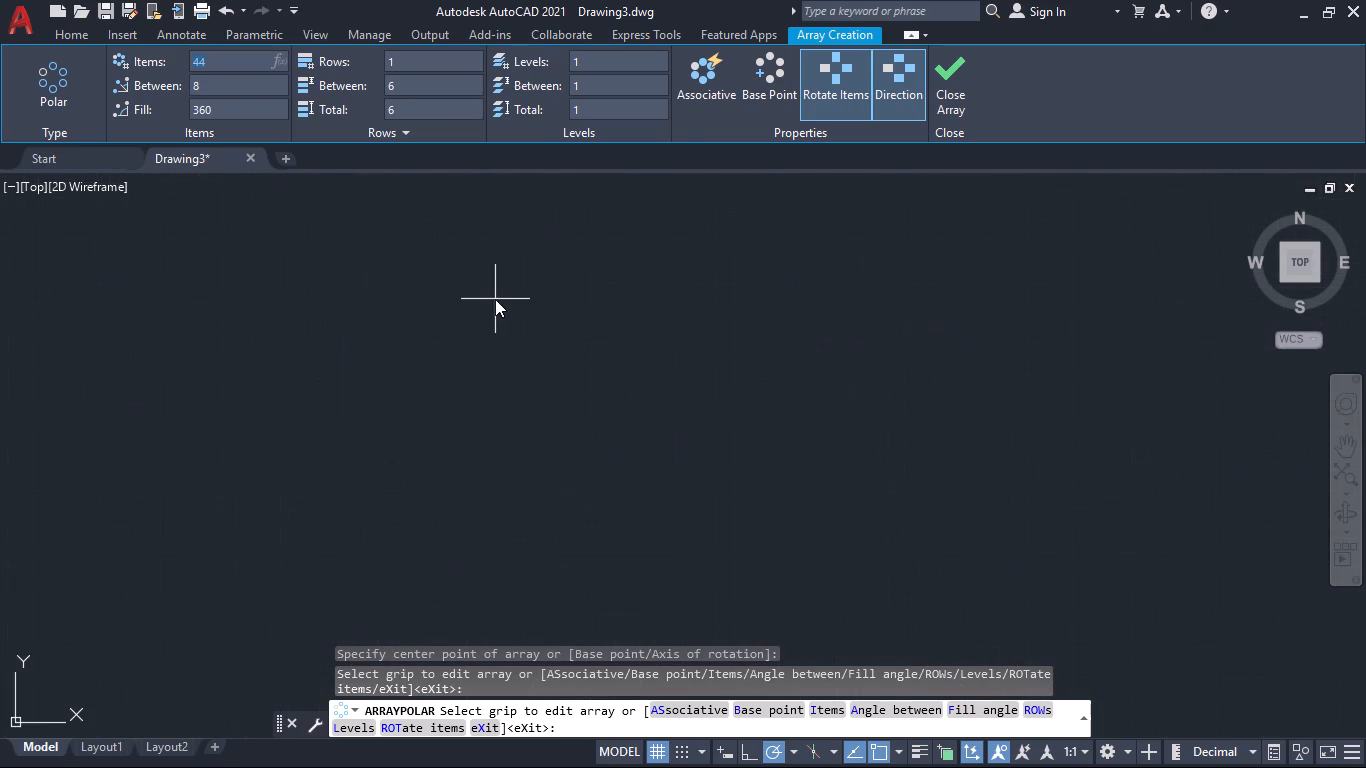
ctrl+scroll(495, 299, up, 1)
ctrl+scroll(495, 299, down, 17)
ctrl+scroll(495, 299, down, 6)
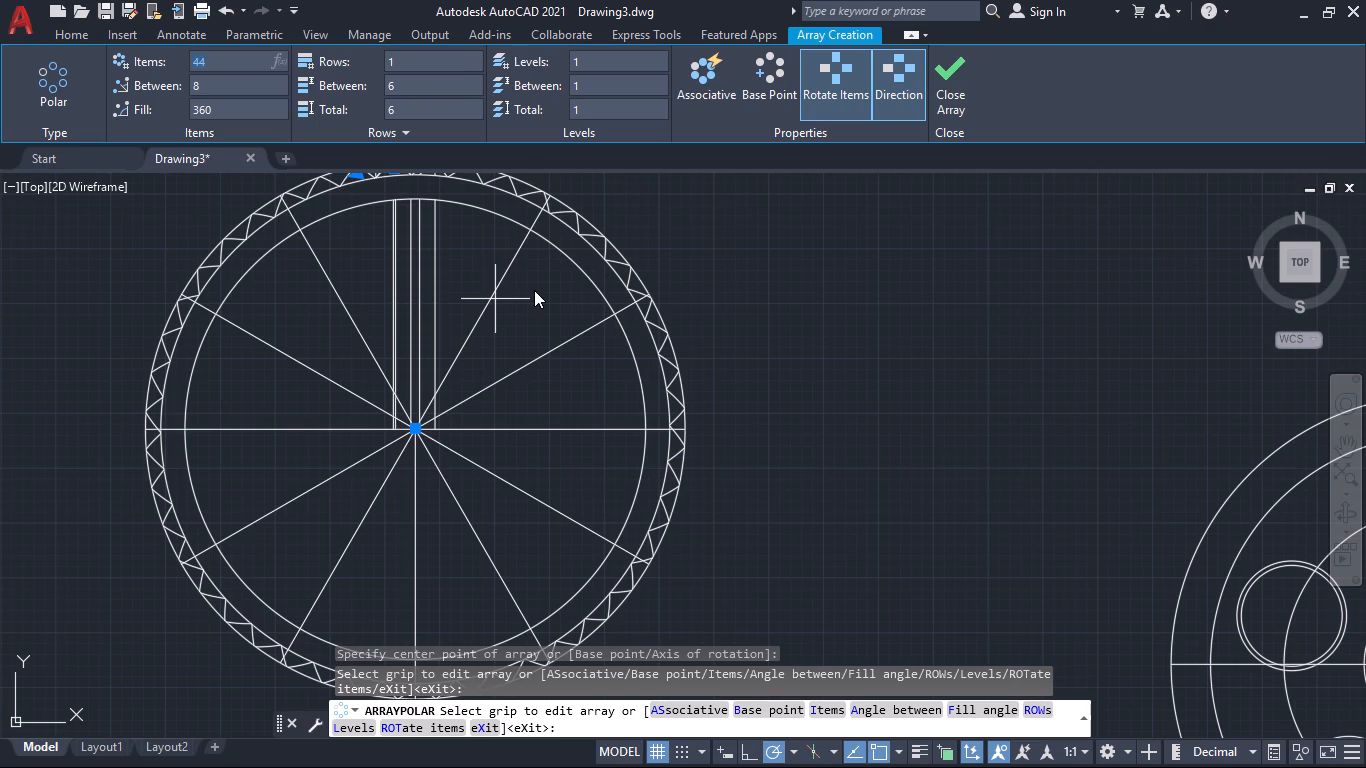
click(964, 71)
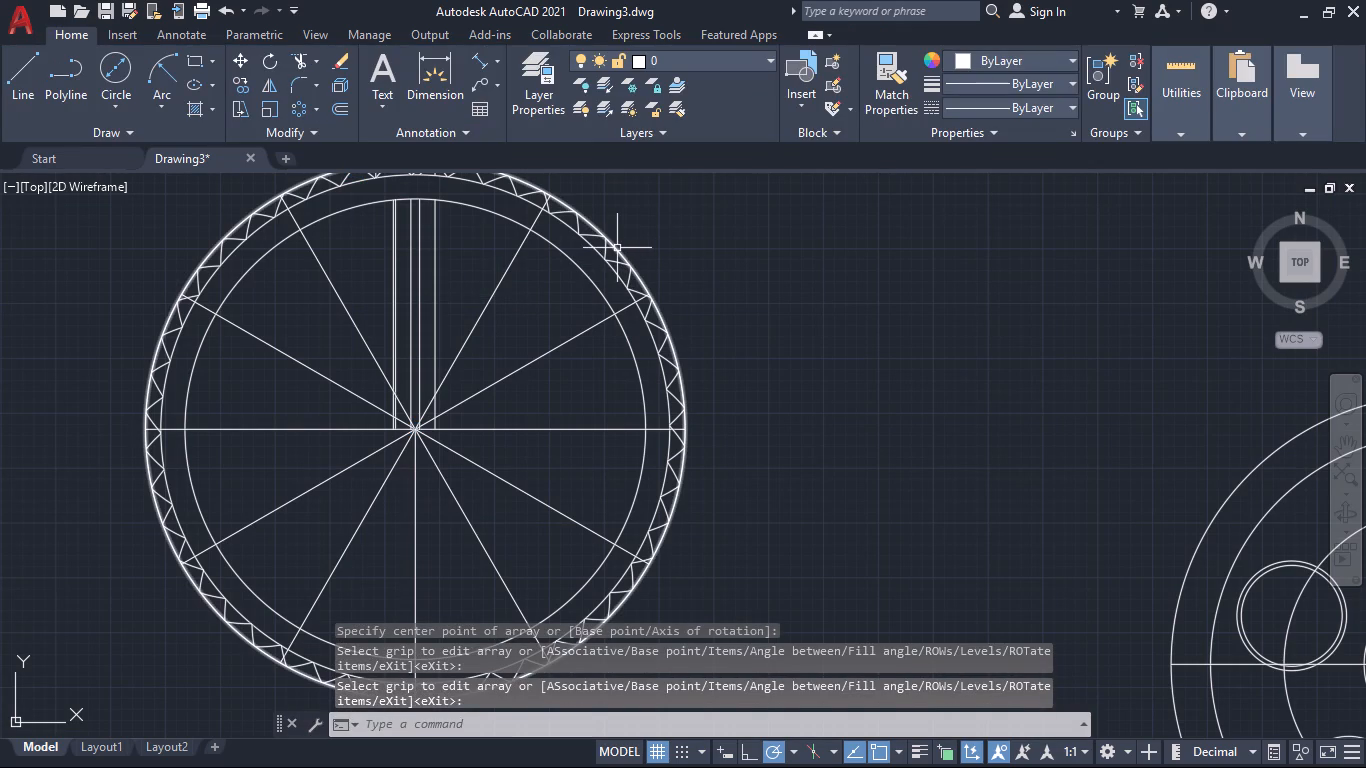
Delete the 123 mm outer rim circle around the arrayed arcs.
click(617, 248)
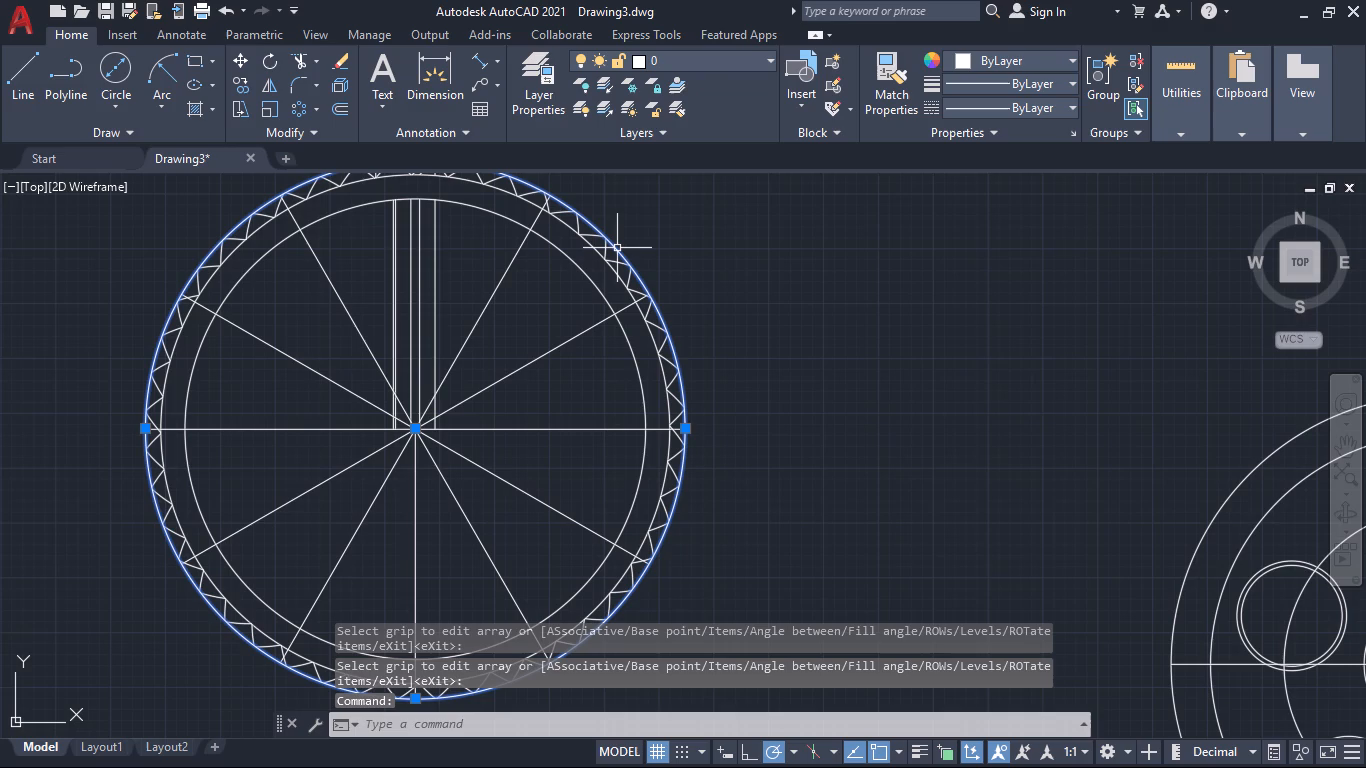
key(Delete)
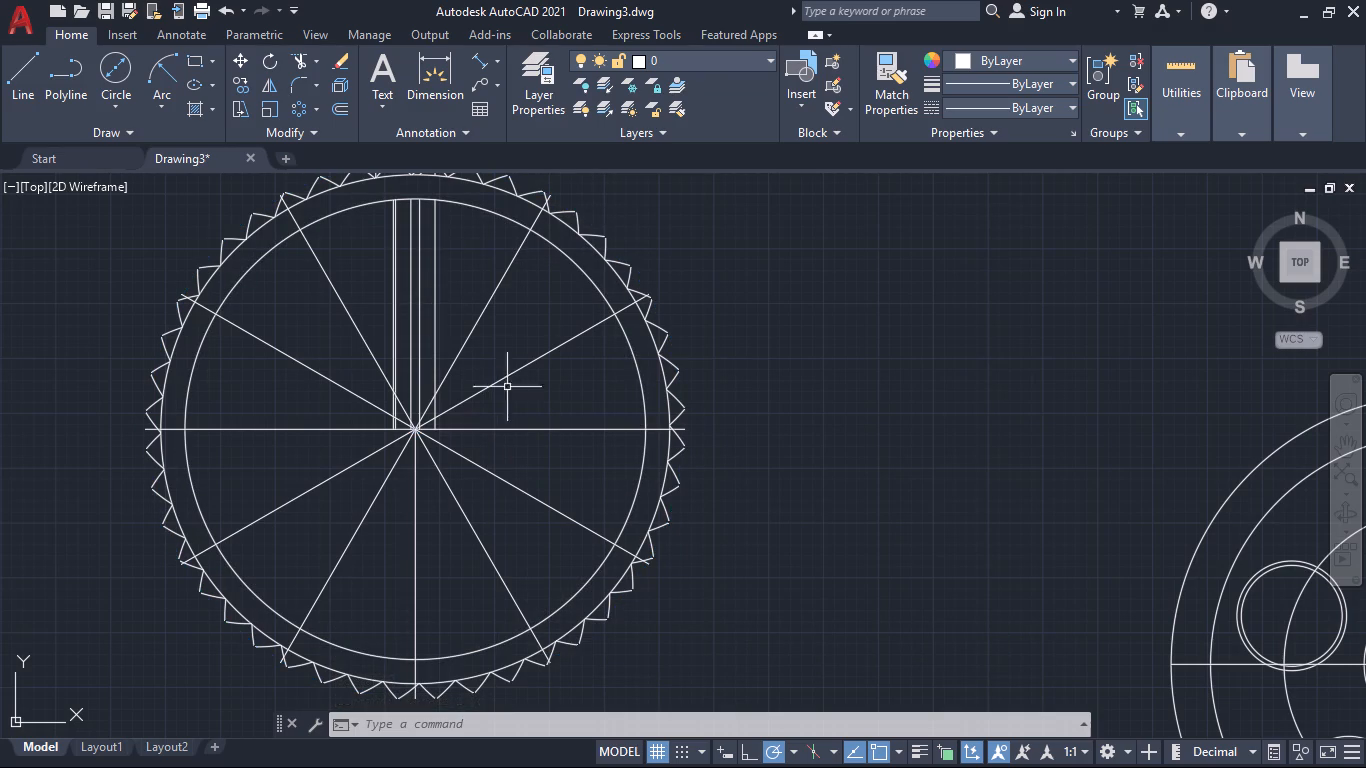
click(470, 291)
click(499, 508)
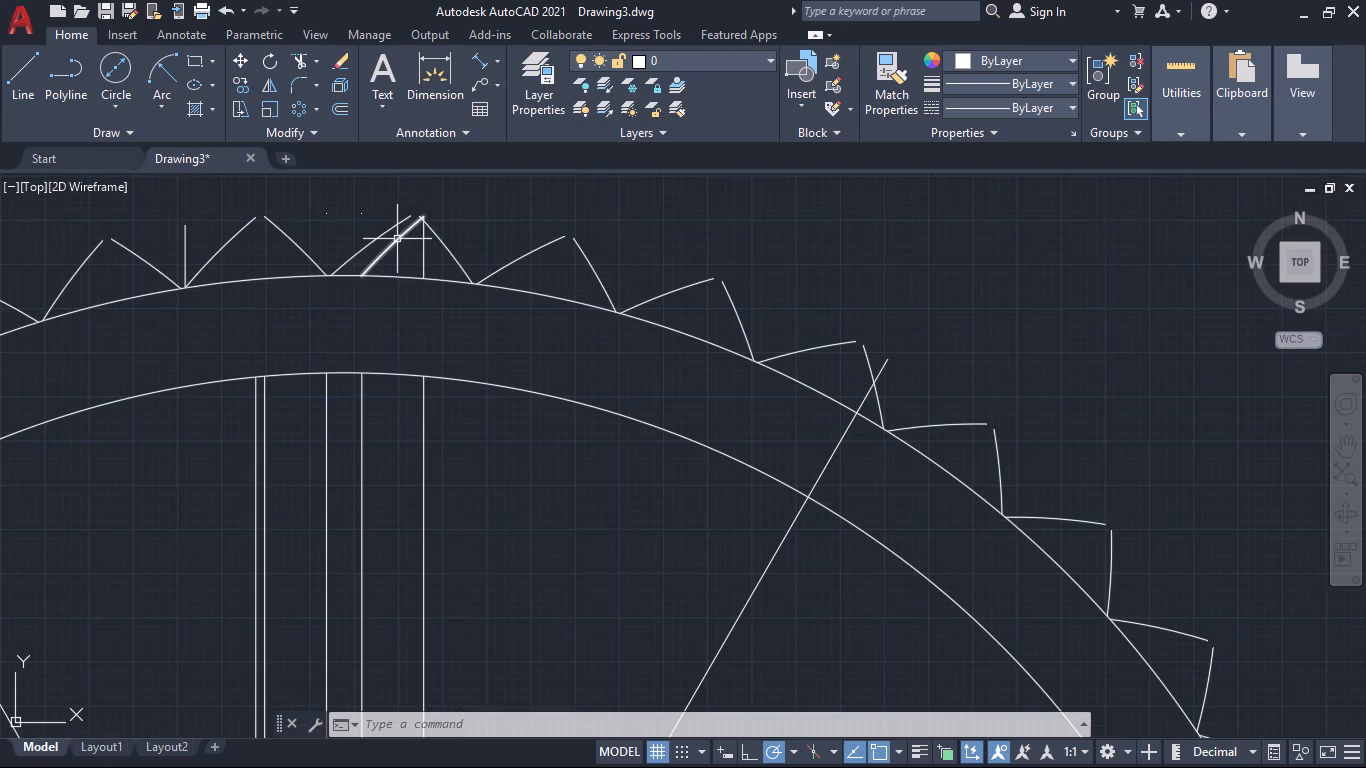
Delete the leftover right-hand arc and the two short vertical construction lines among the teeth at the wheel's top.
click(397, 239)
click(423, 245)
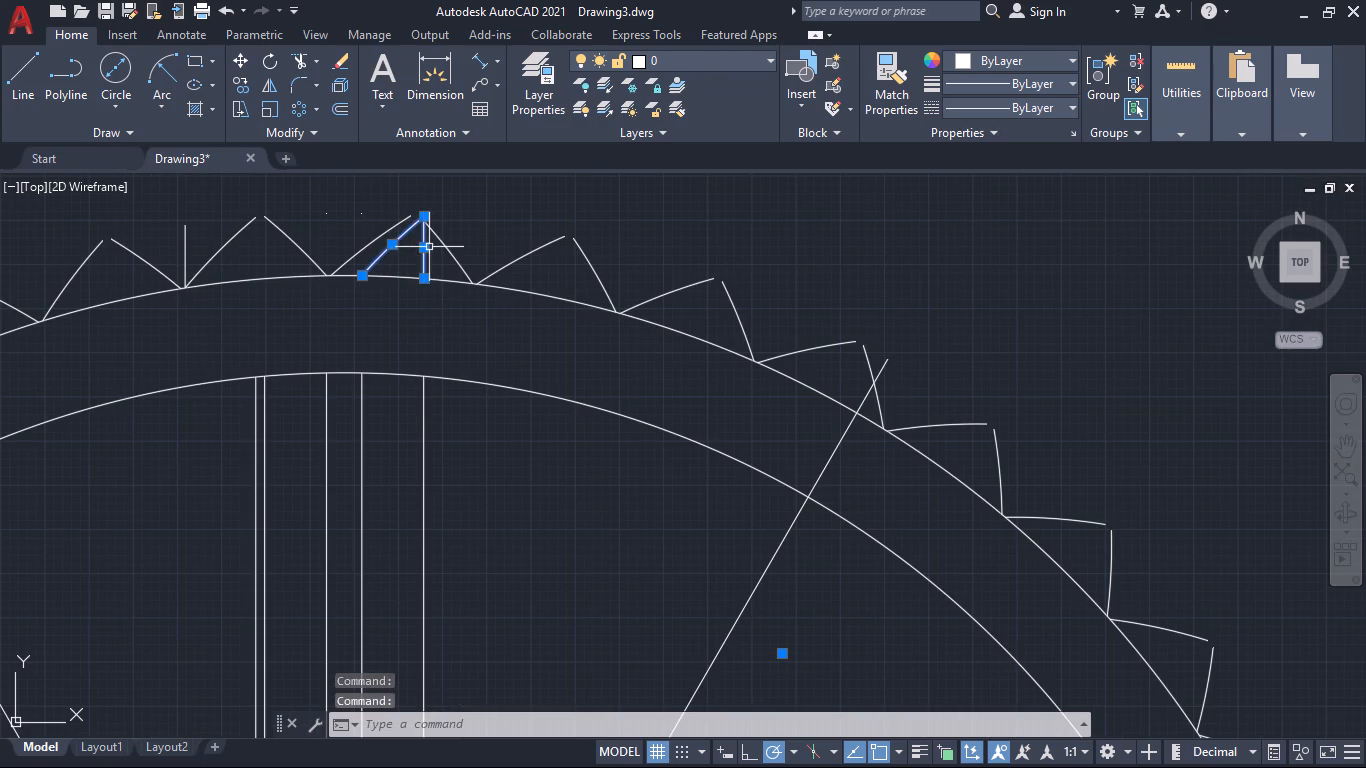
key(Delete)
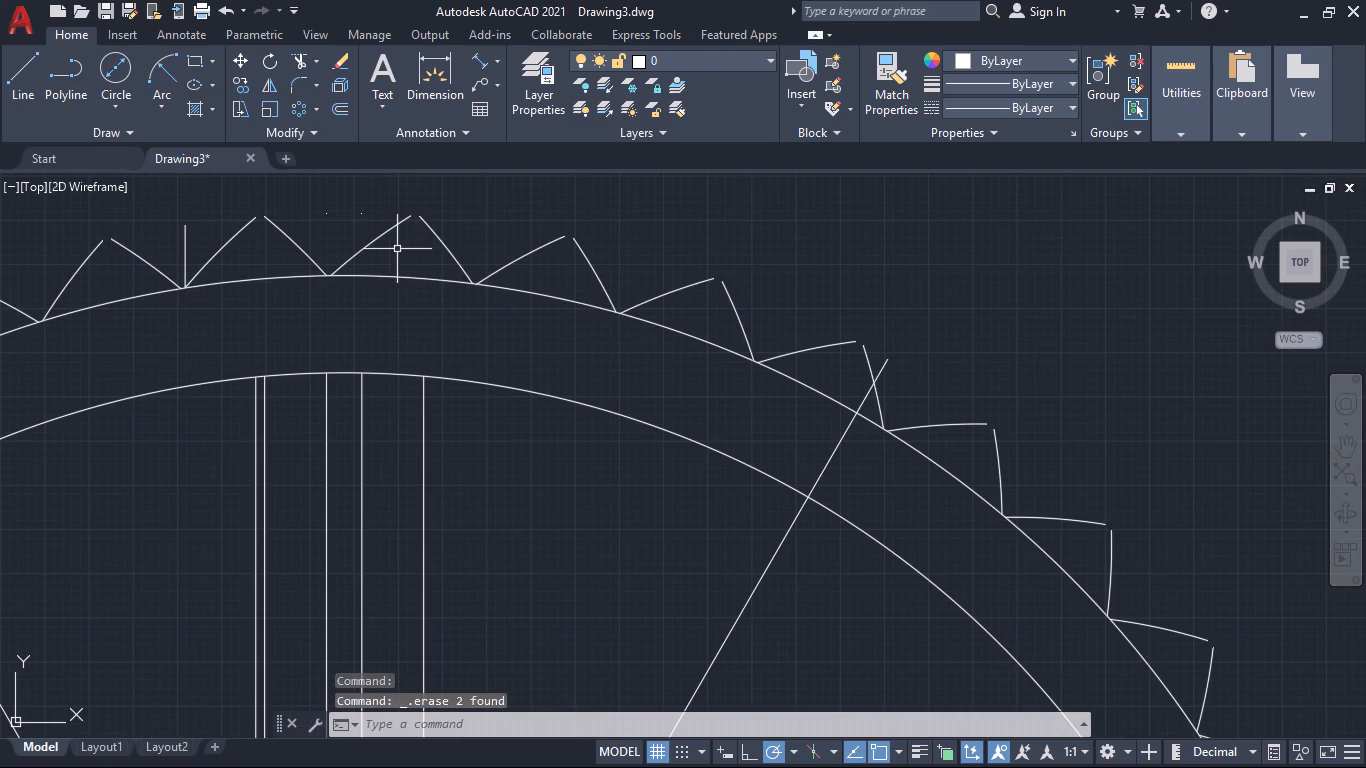
click(185, 257)
key(Delete)
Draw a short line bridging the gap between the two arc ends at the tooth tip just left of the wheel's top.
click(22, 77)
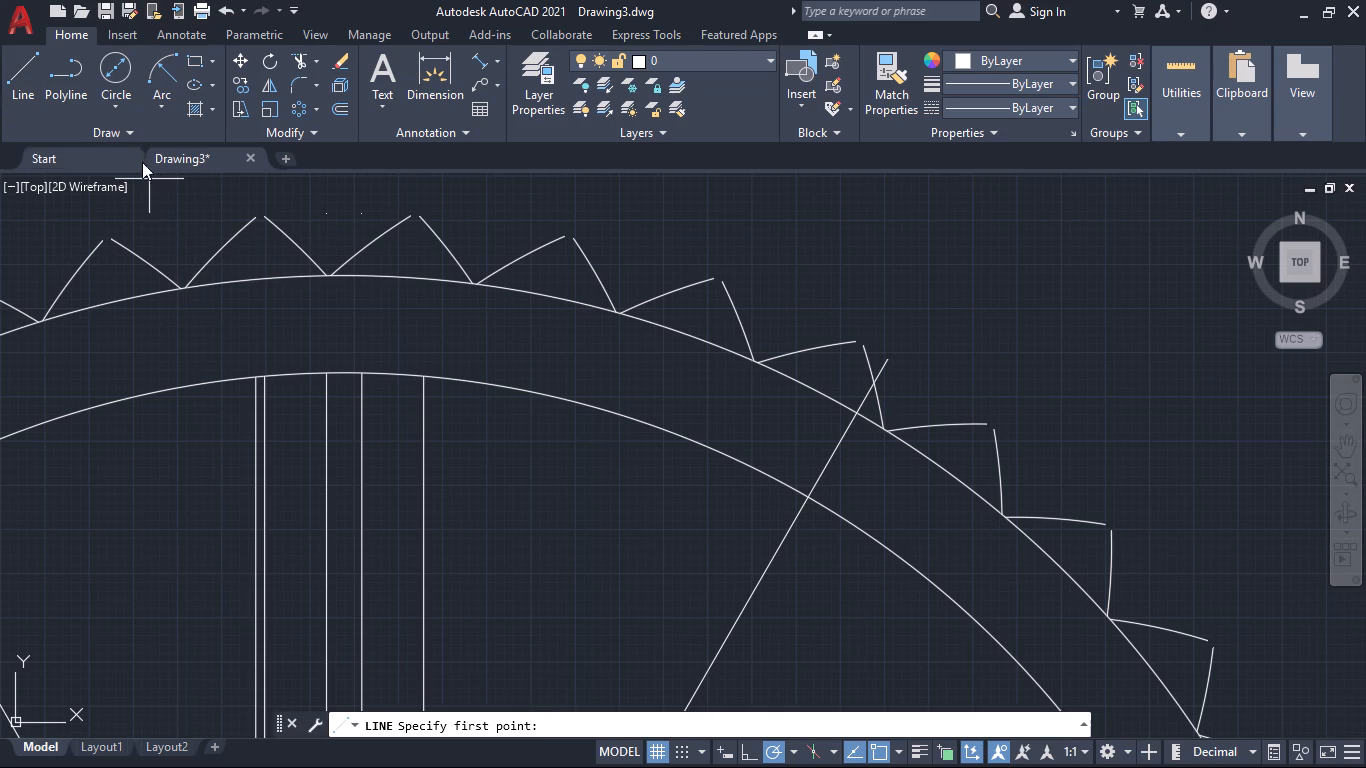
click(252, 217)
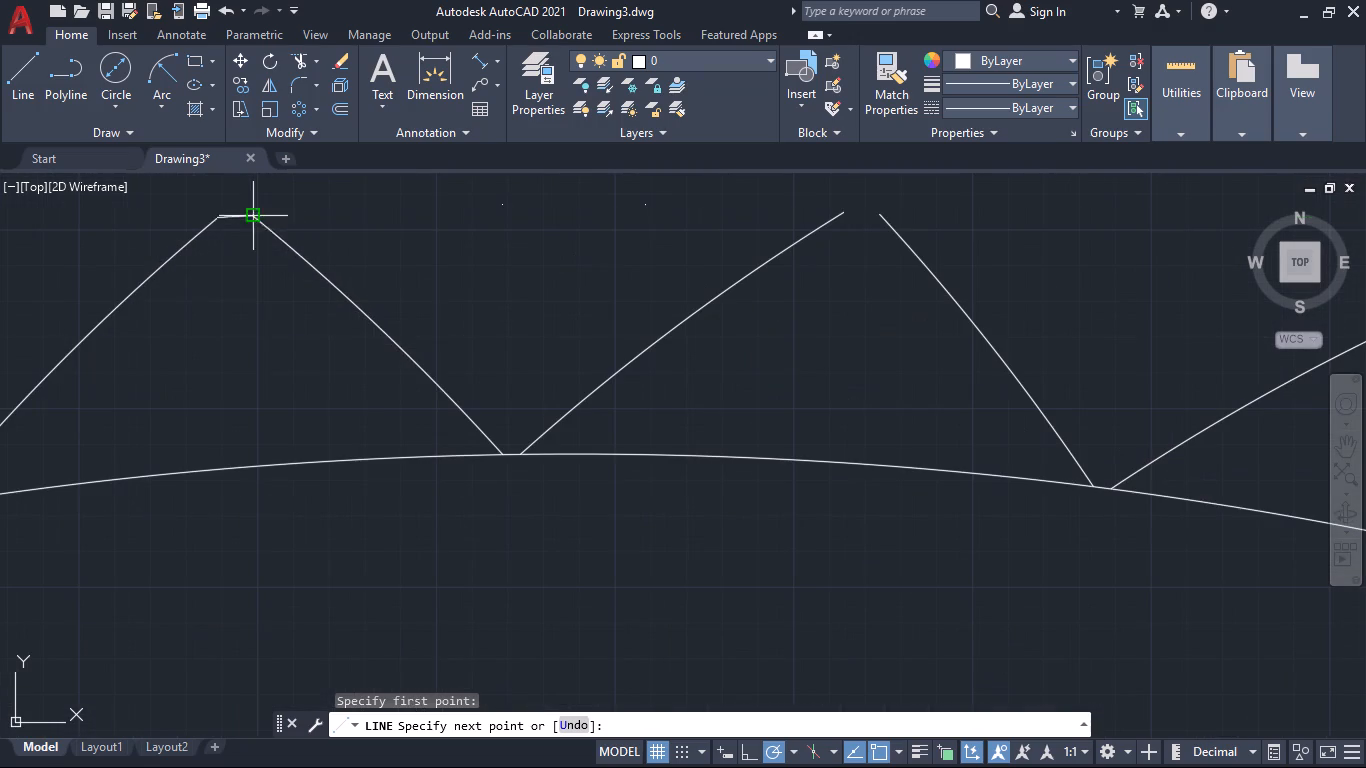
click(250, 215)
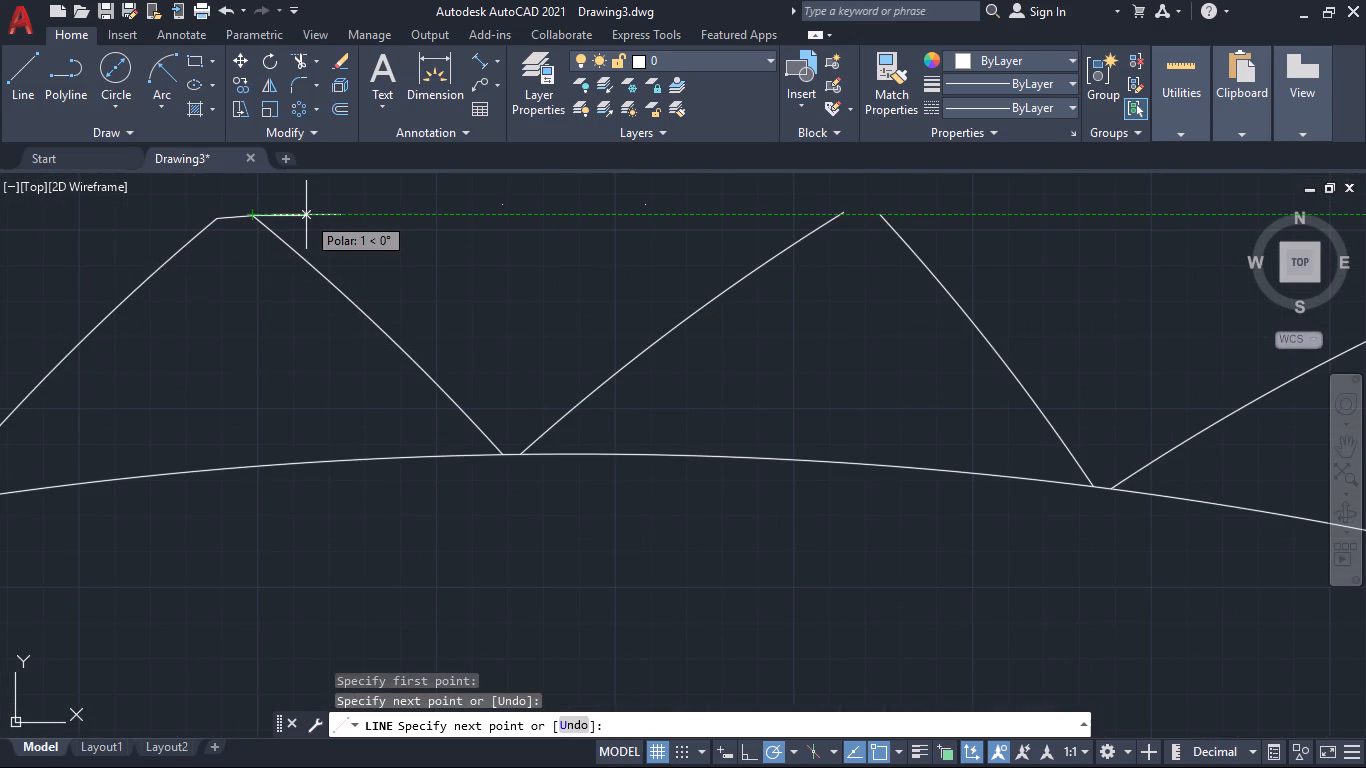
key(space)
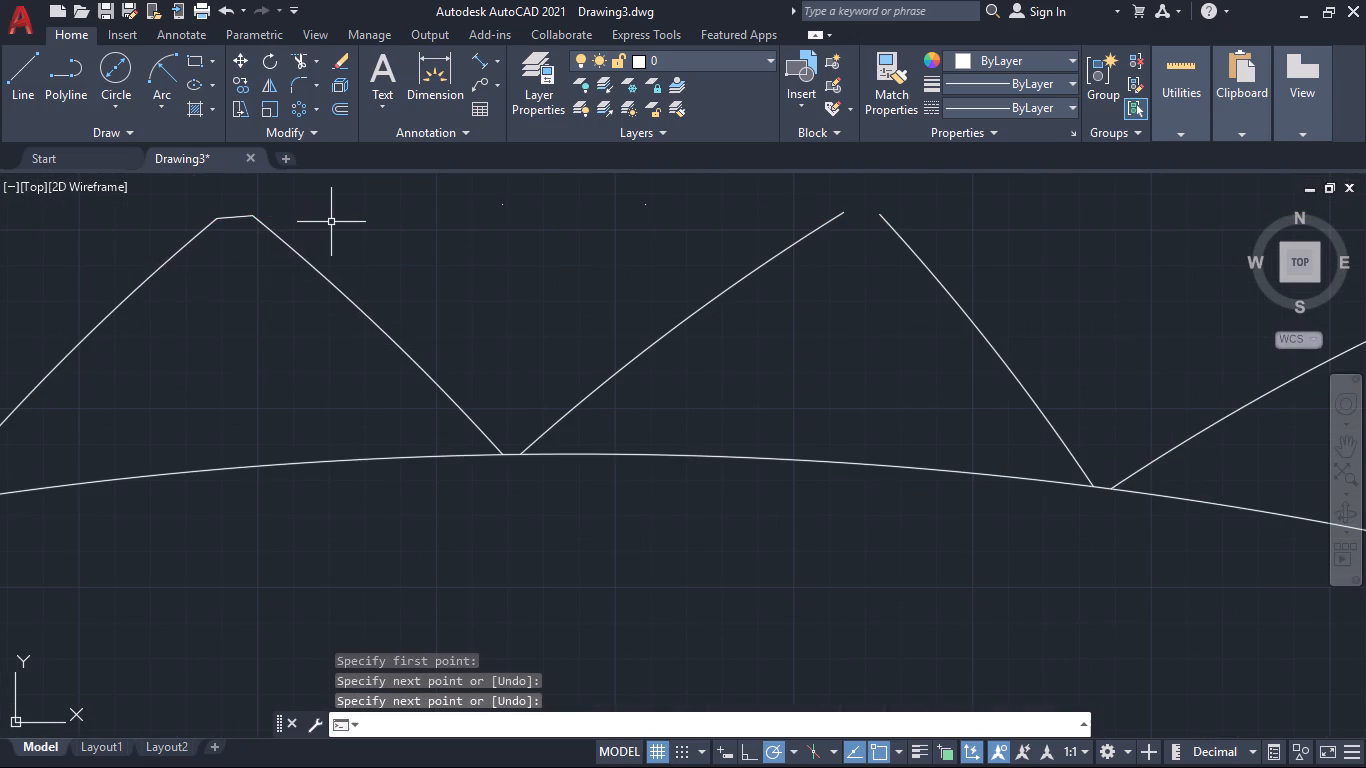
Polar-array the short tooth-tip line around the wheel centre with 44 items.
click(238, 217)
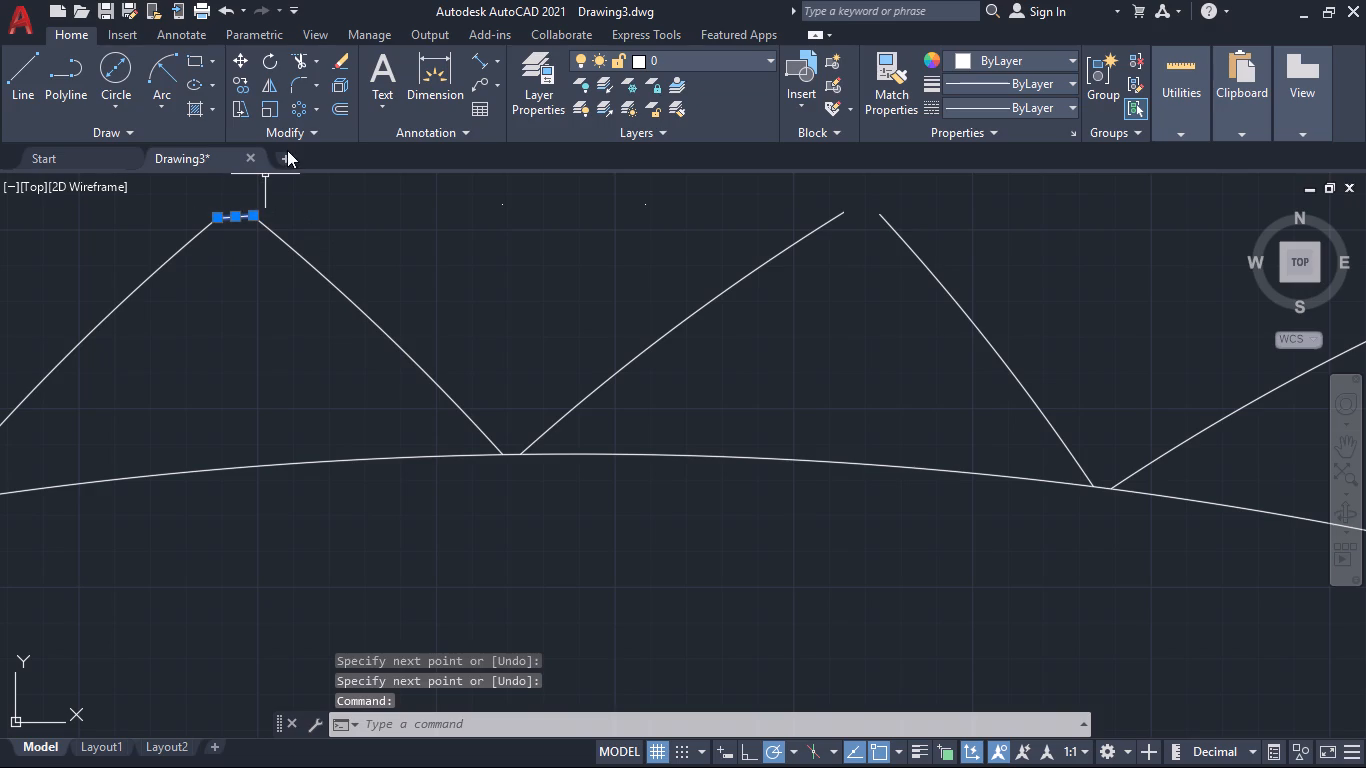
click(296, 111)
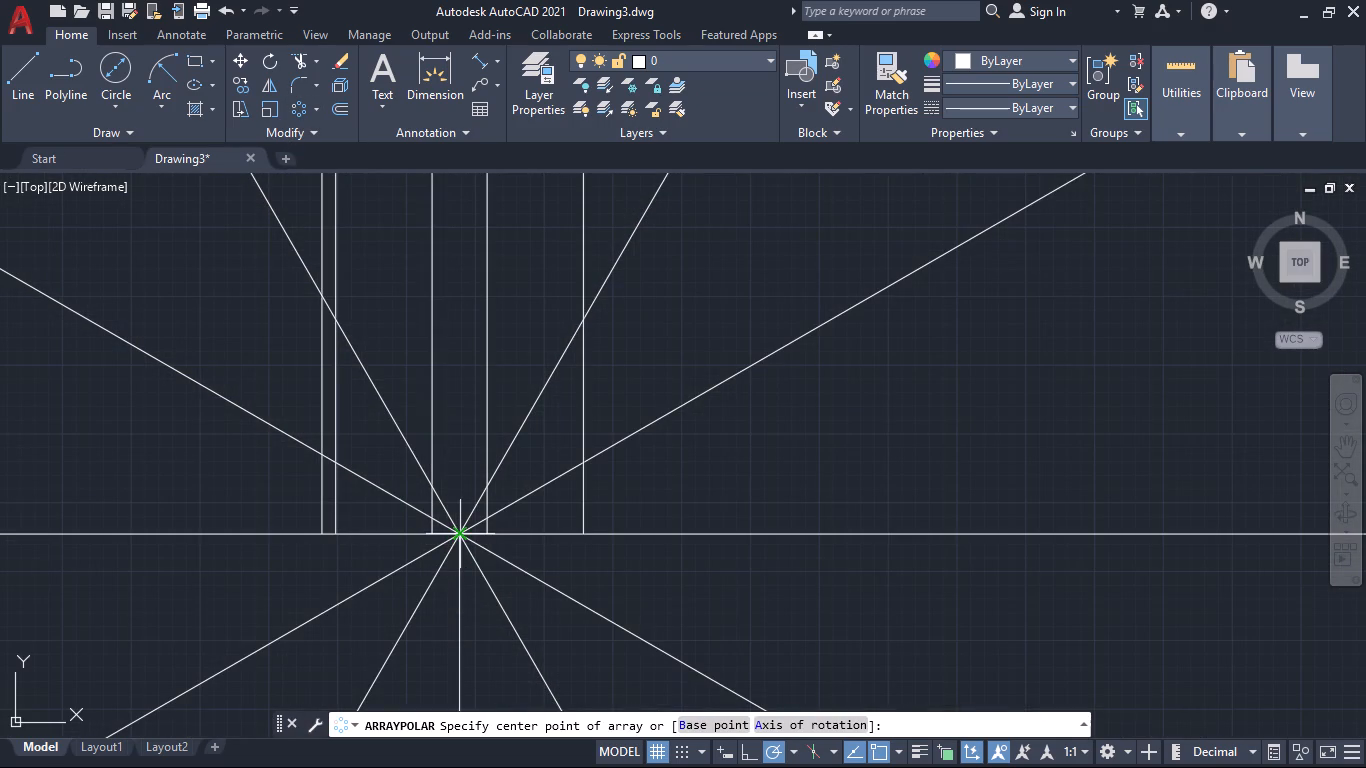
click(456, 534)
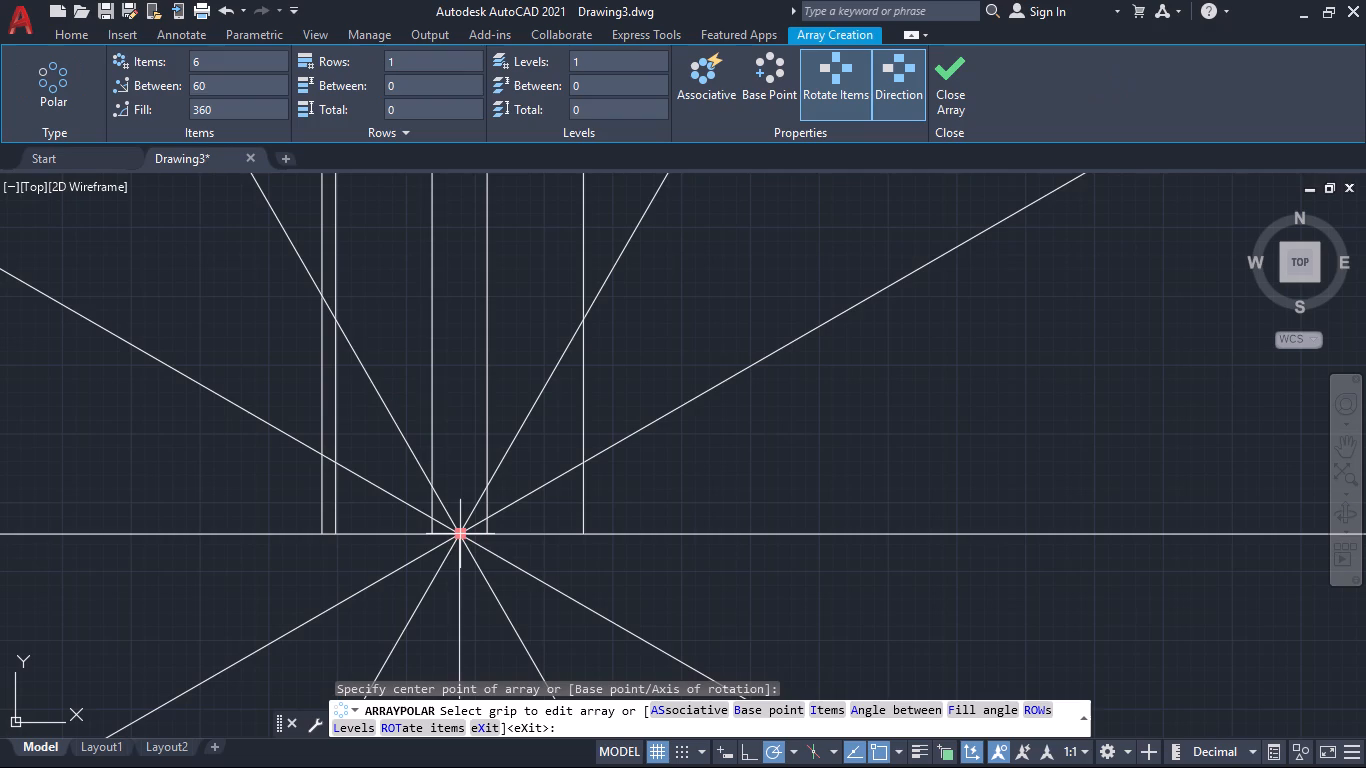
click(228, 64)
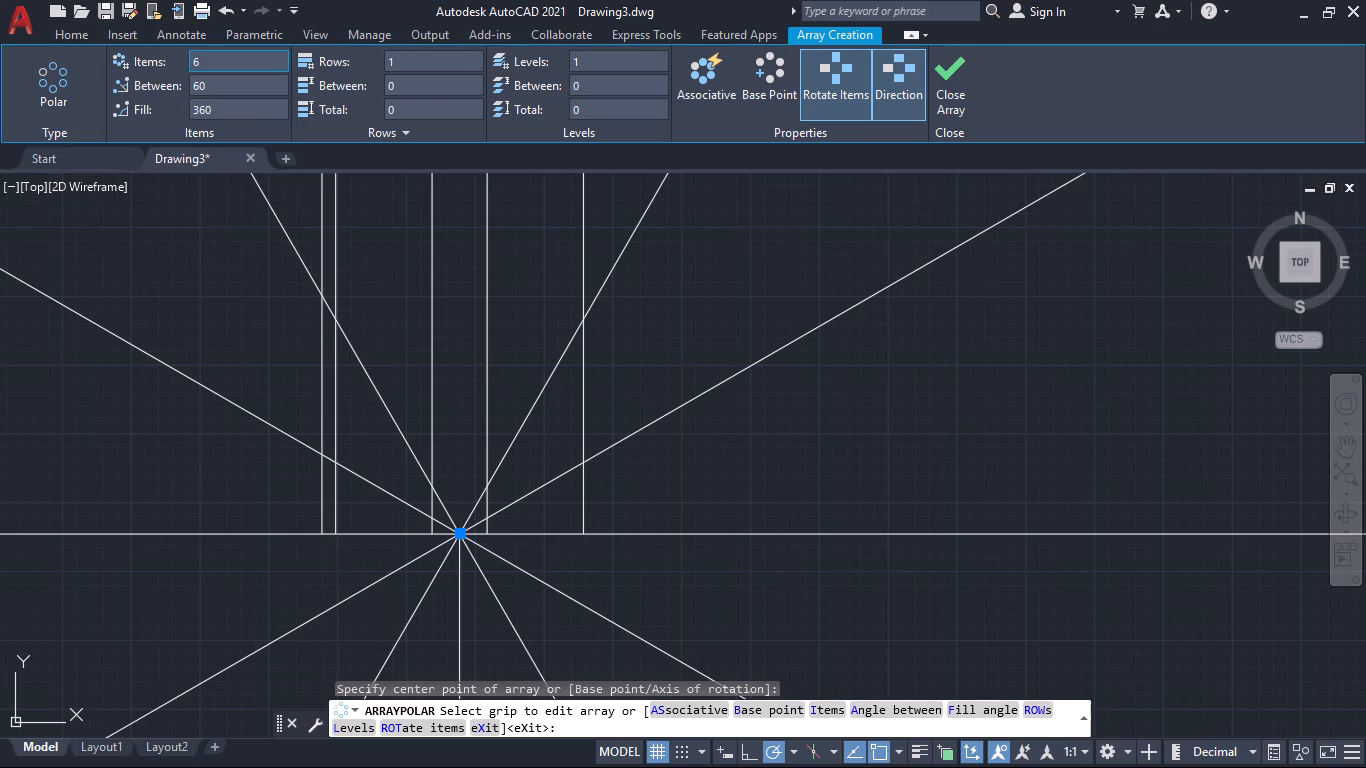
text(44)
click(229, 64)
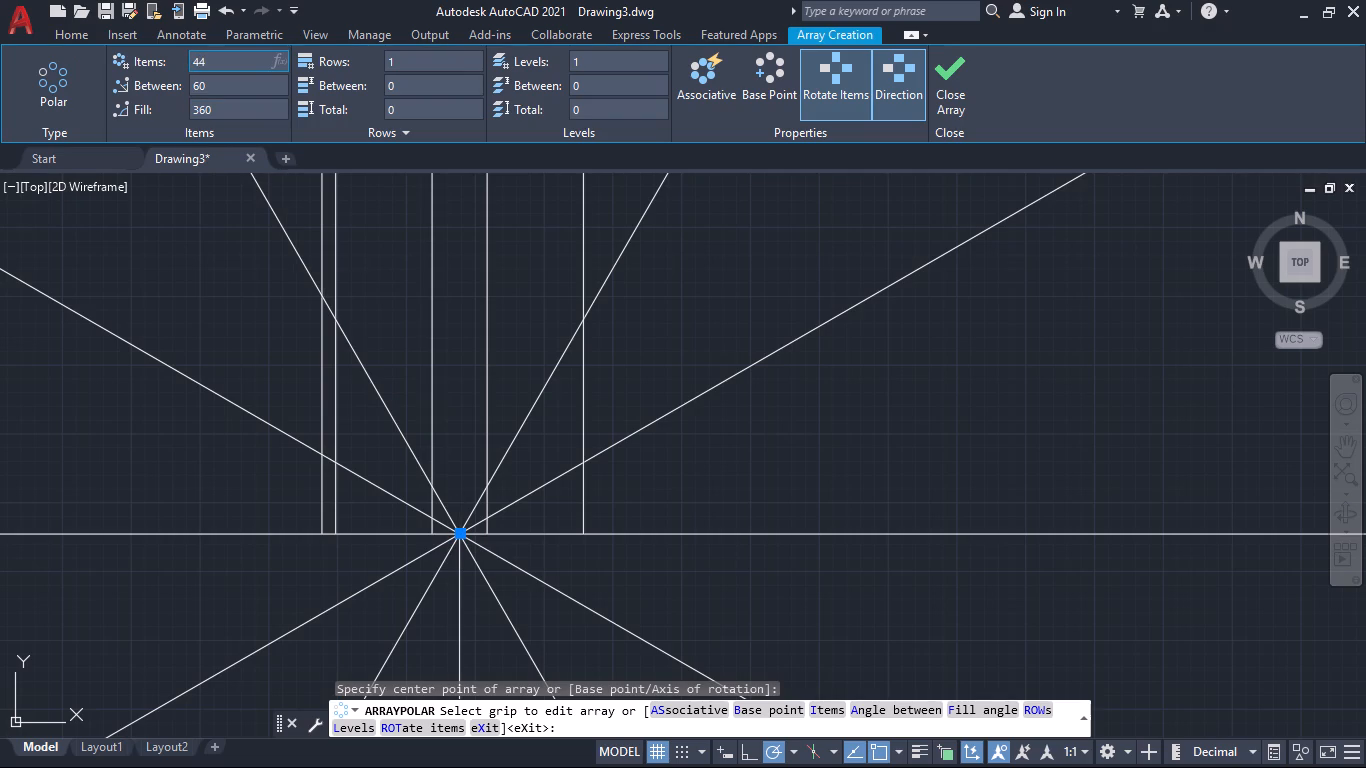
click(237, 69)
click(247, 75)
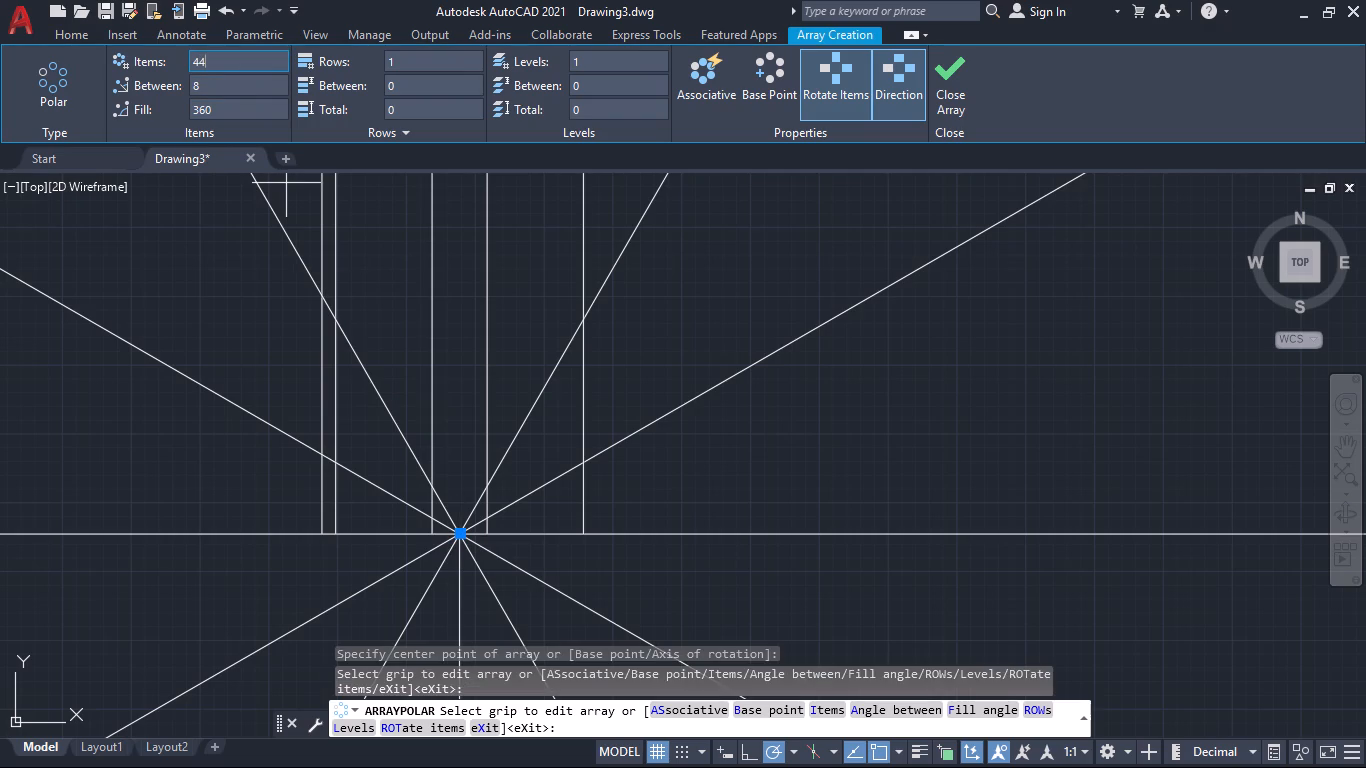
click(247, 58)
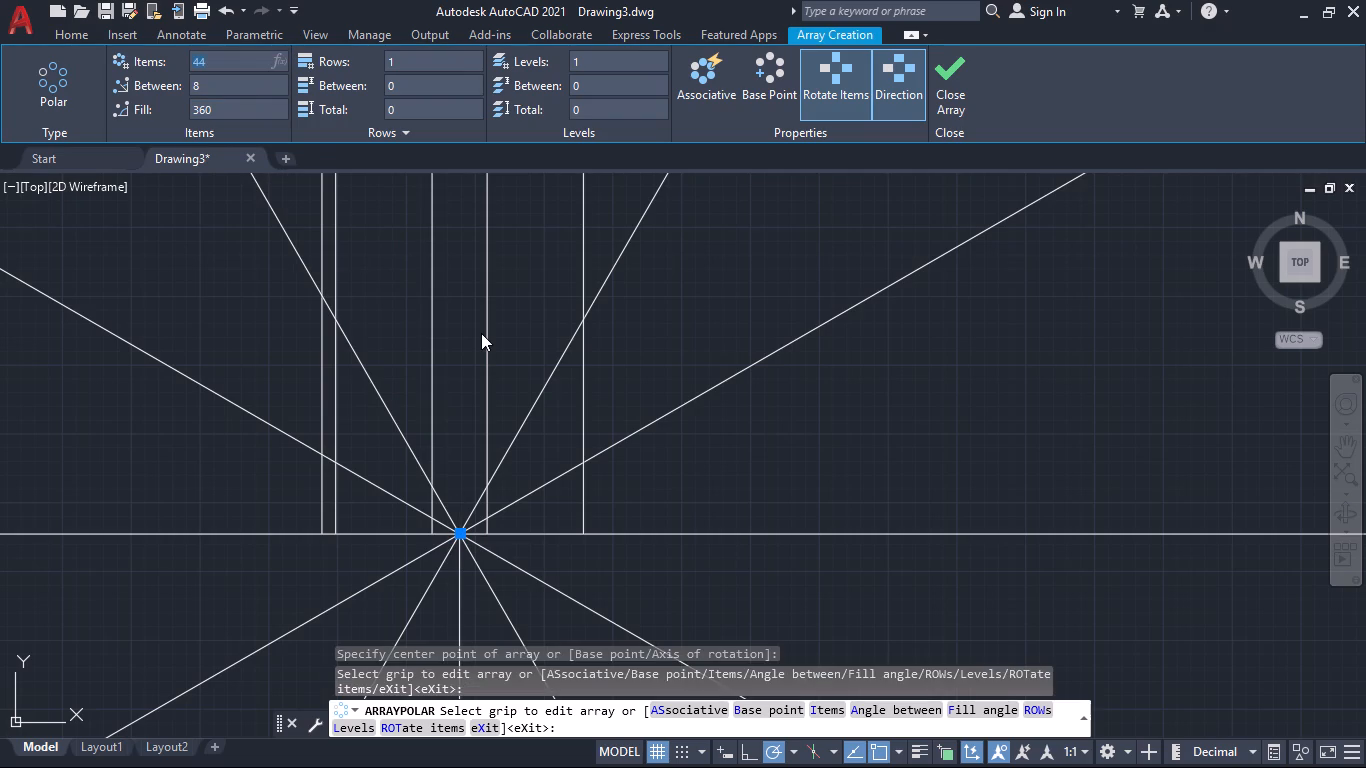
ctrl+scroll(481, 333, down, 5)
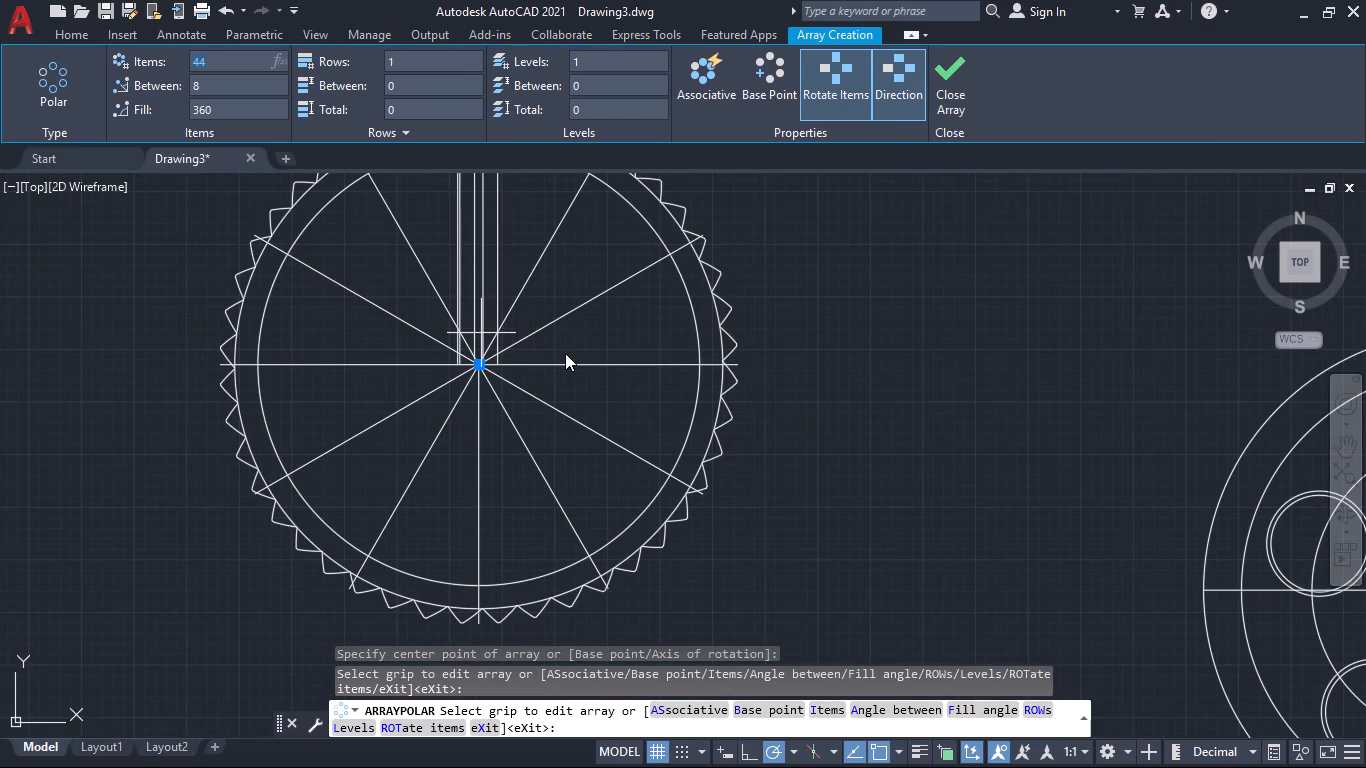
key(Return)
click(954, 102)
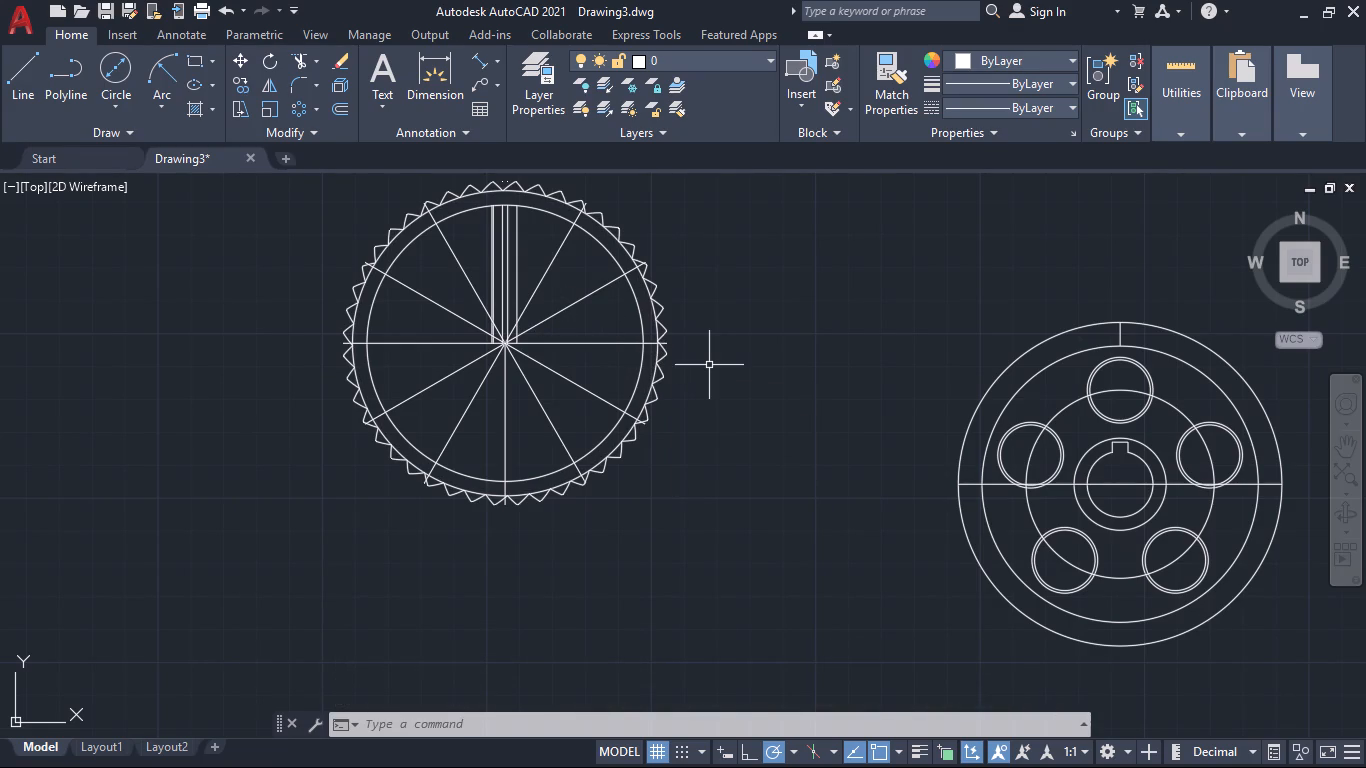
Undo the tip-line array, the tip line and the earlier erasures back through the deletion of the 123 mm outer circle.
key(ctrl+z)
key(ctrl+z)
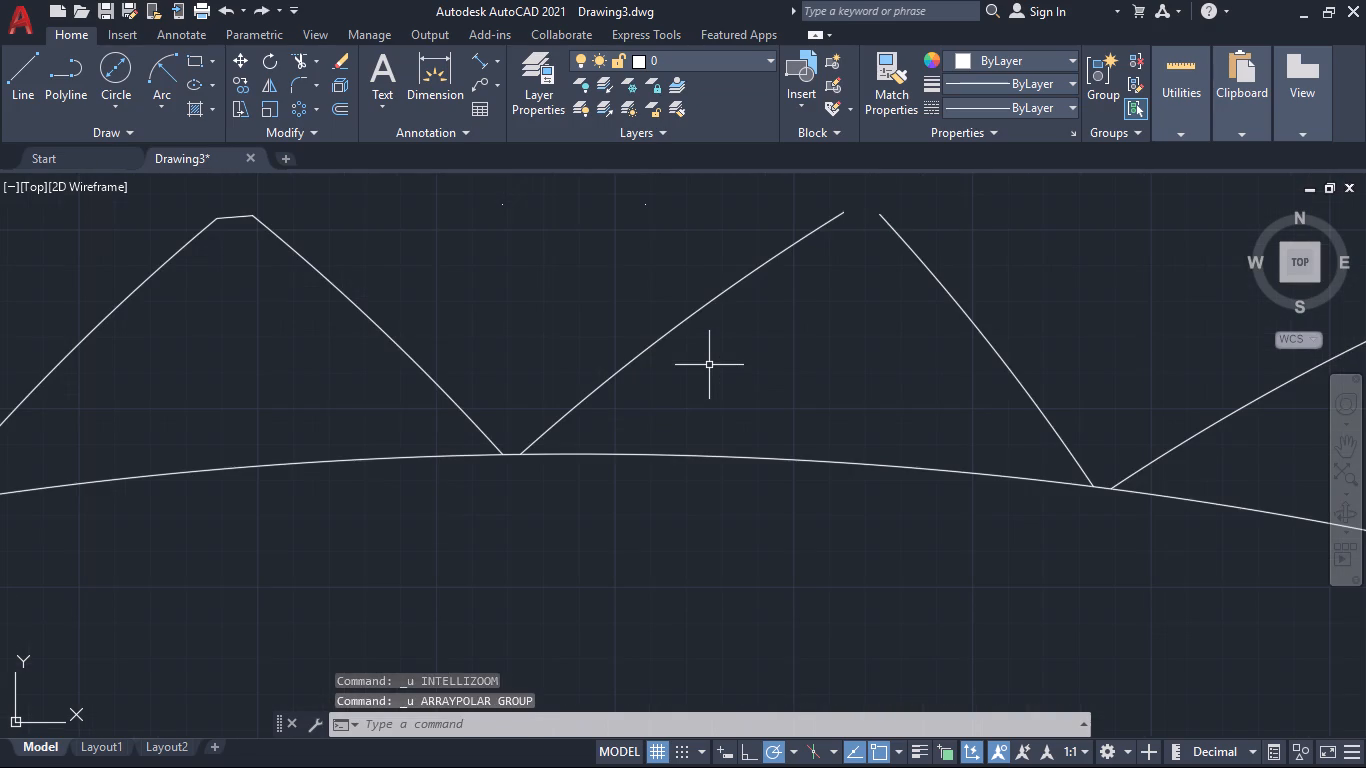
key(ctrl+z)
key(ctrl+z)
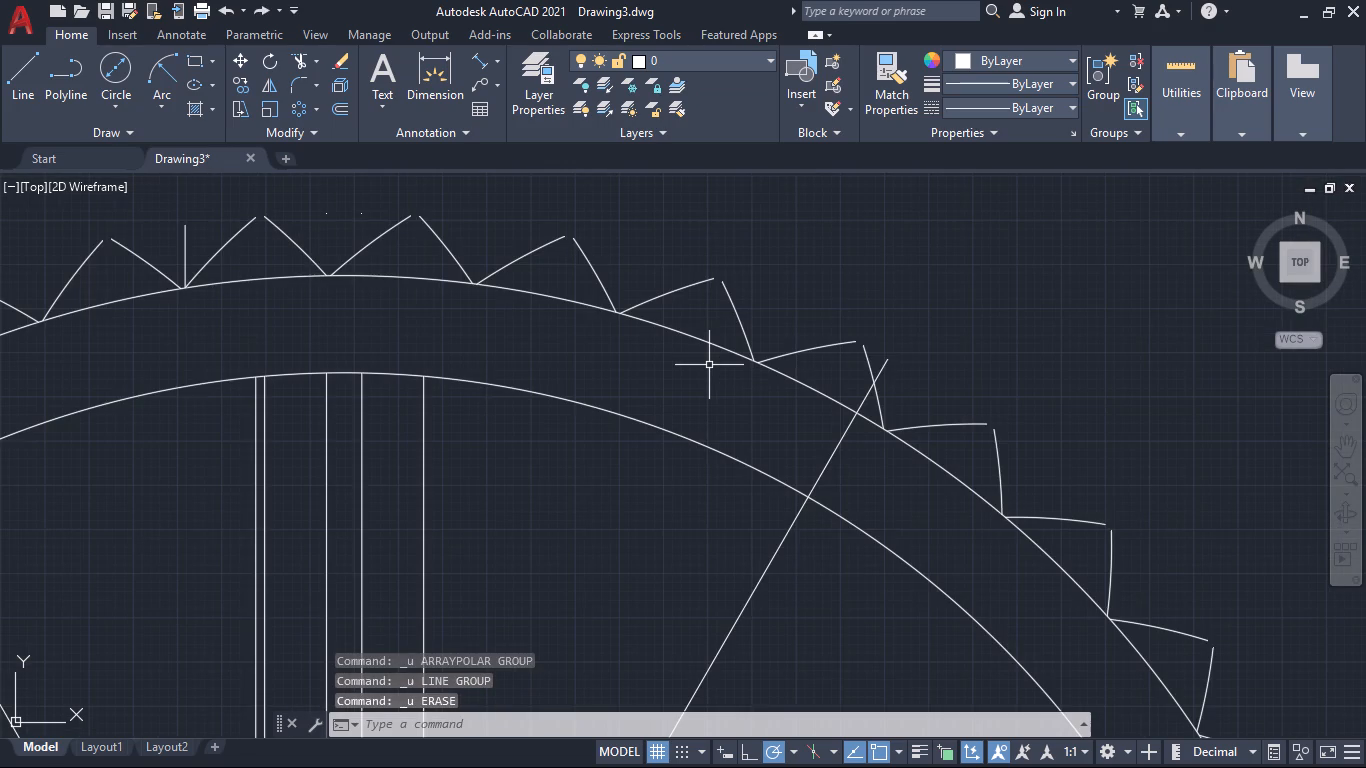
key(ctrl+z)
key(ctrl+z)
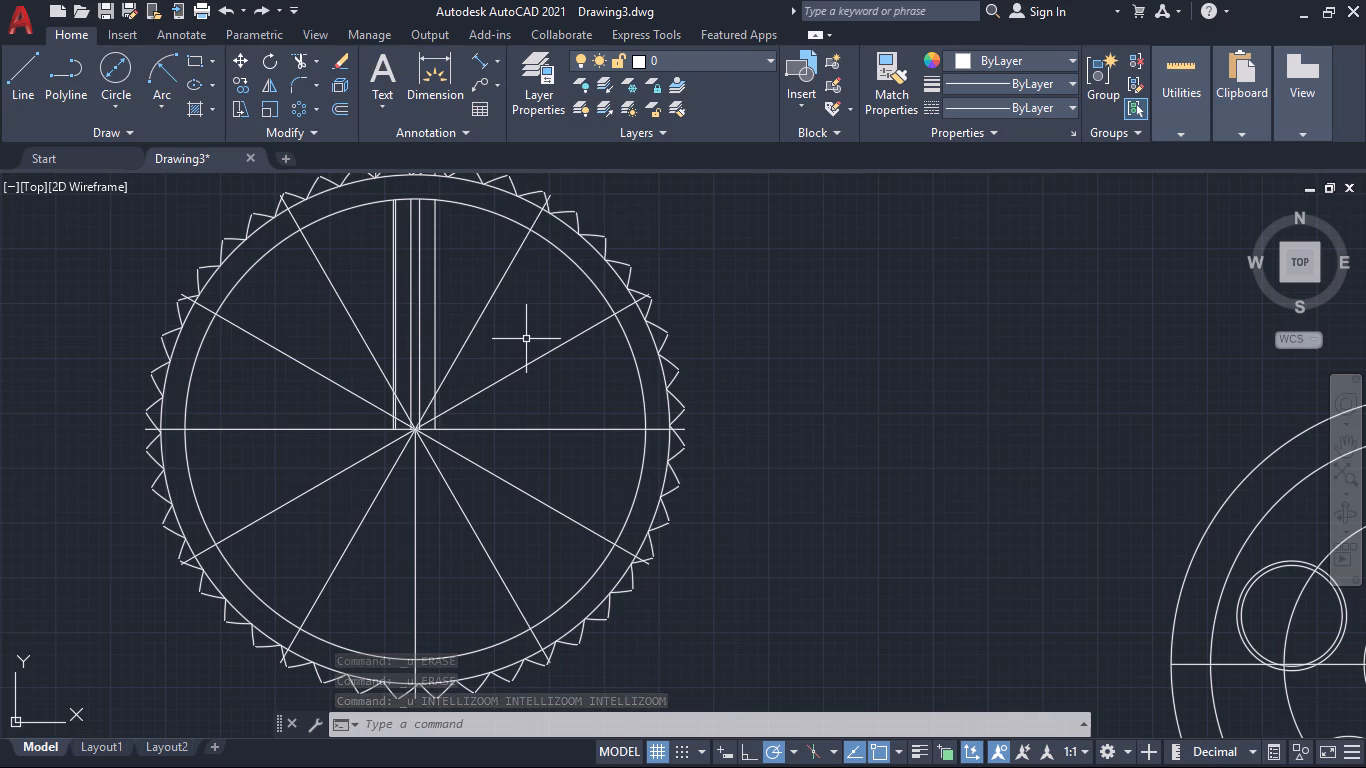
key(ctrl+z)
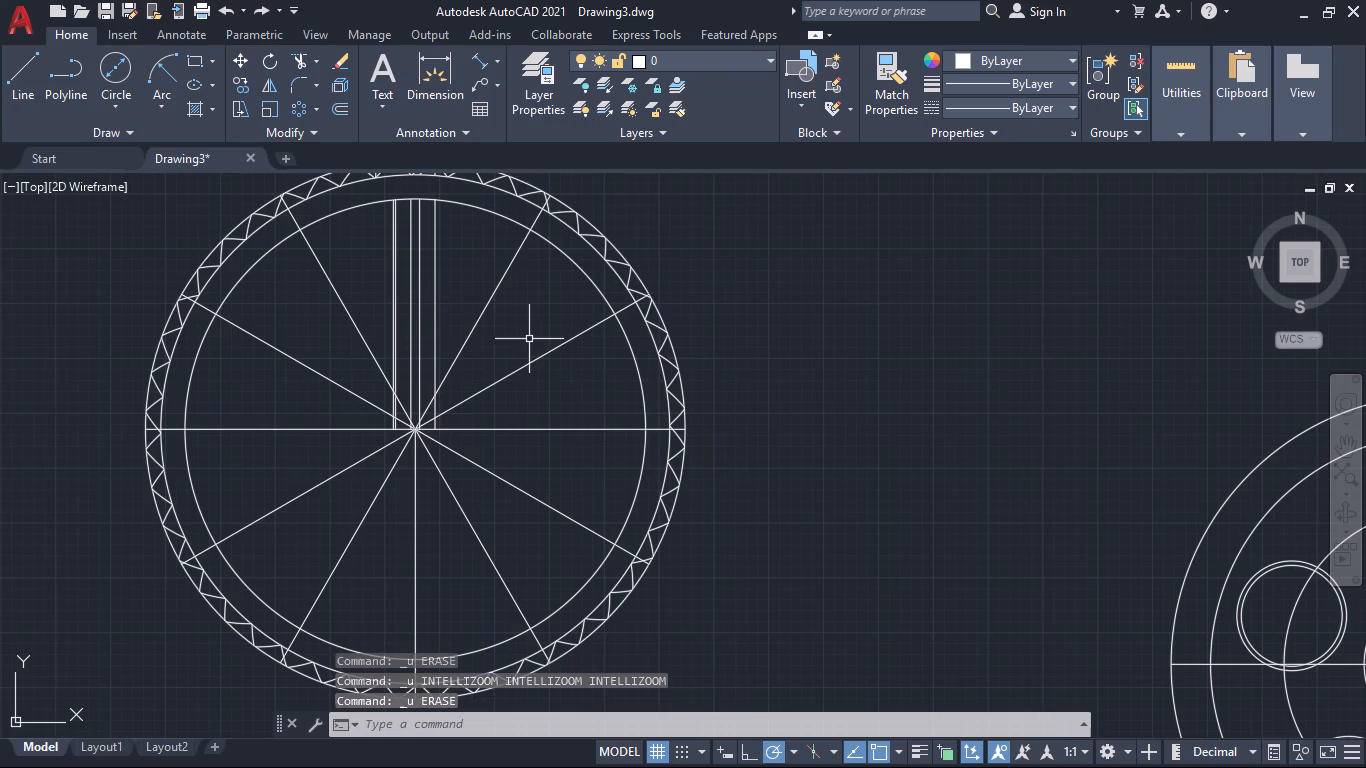
Delete the 116 mm circle at the base of the teeth and the 123 mm outer circle around their tips.
click(652, 338)
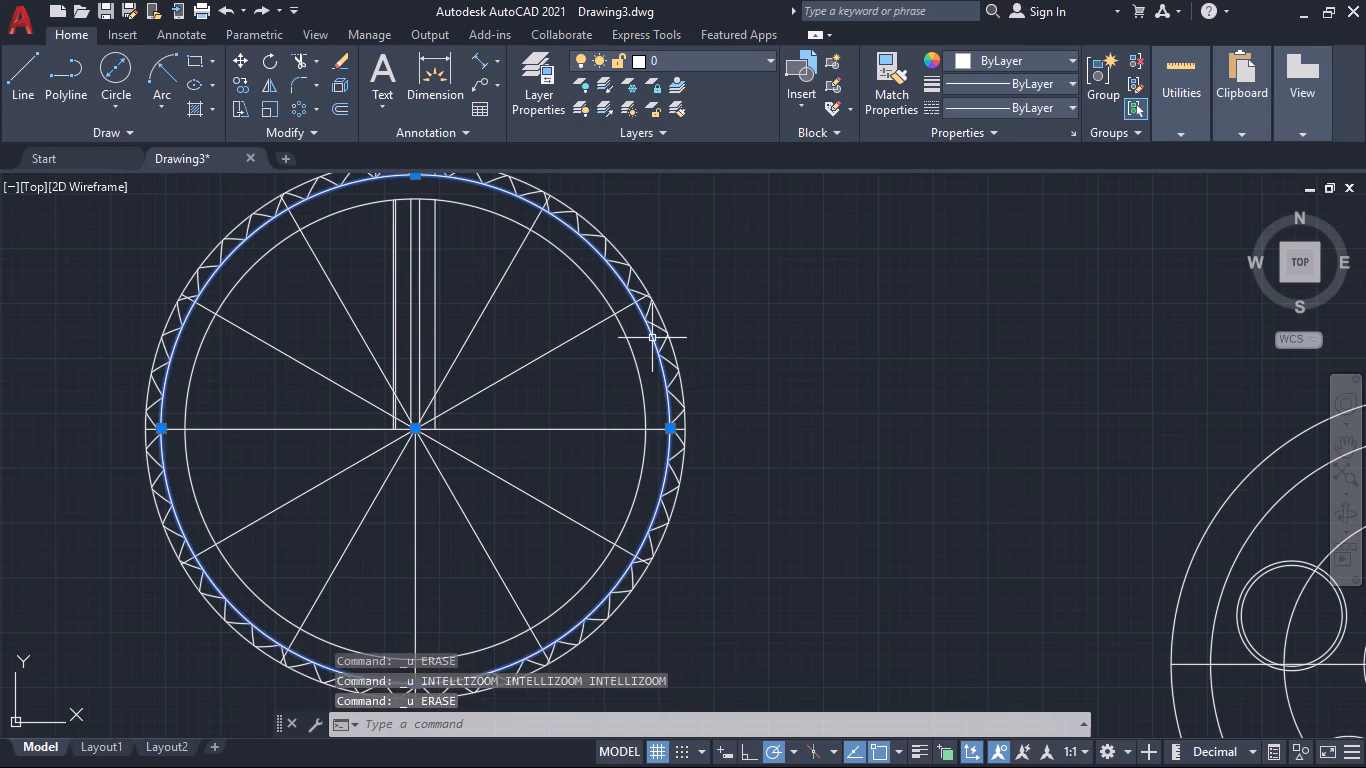
key(Delete)
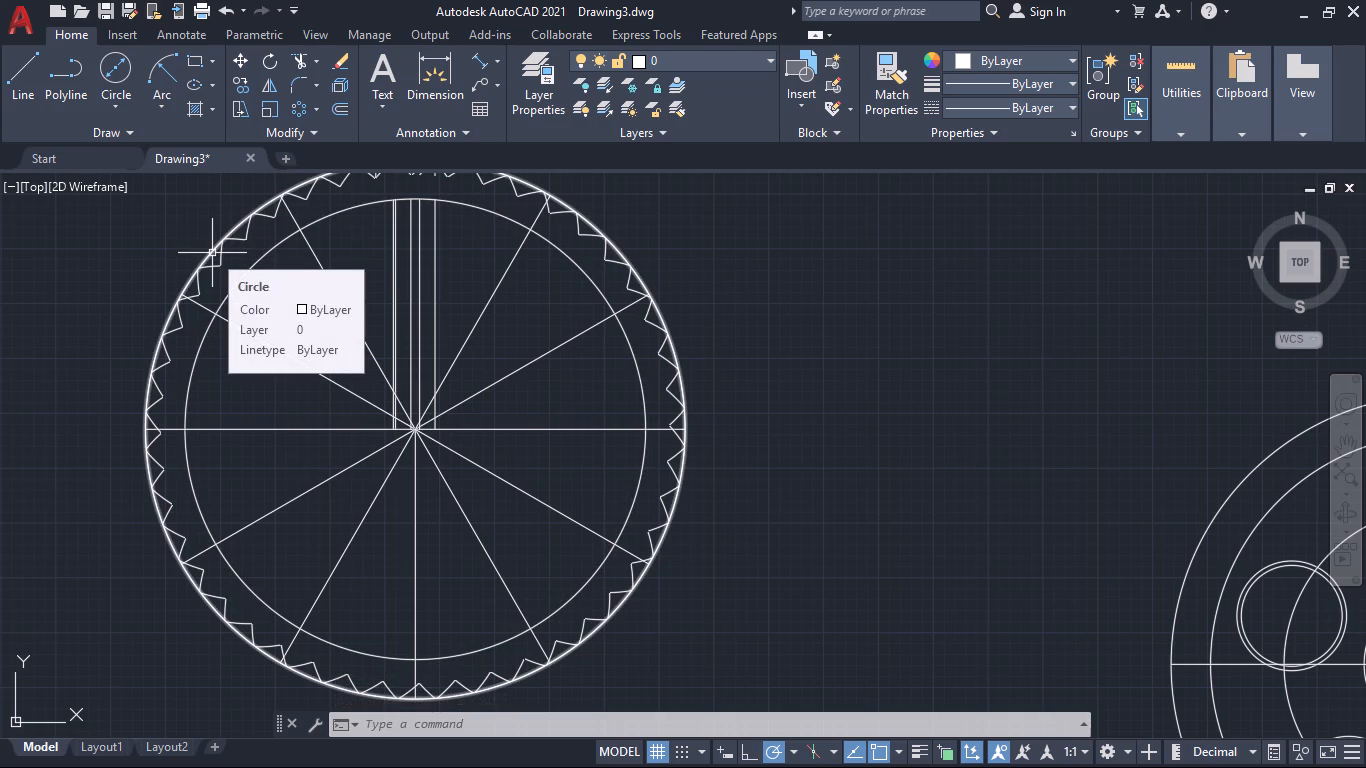
click(212, 253)
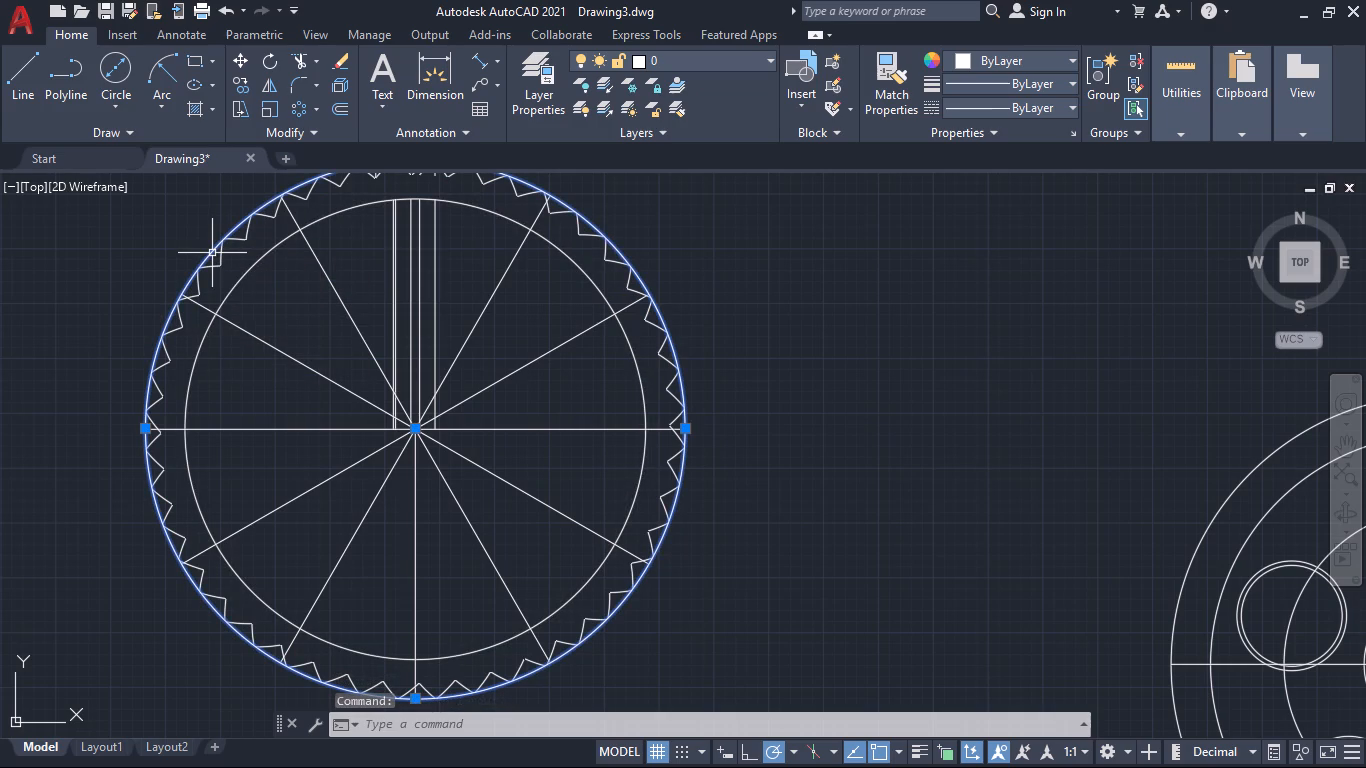
key(Delete)
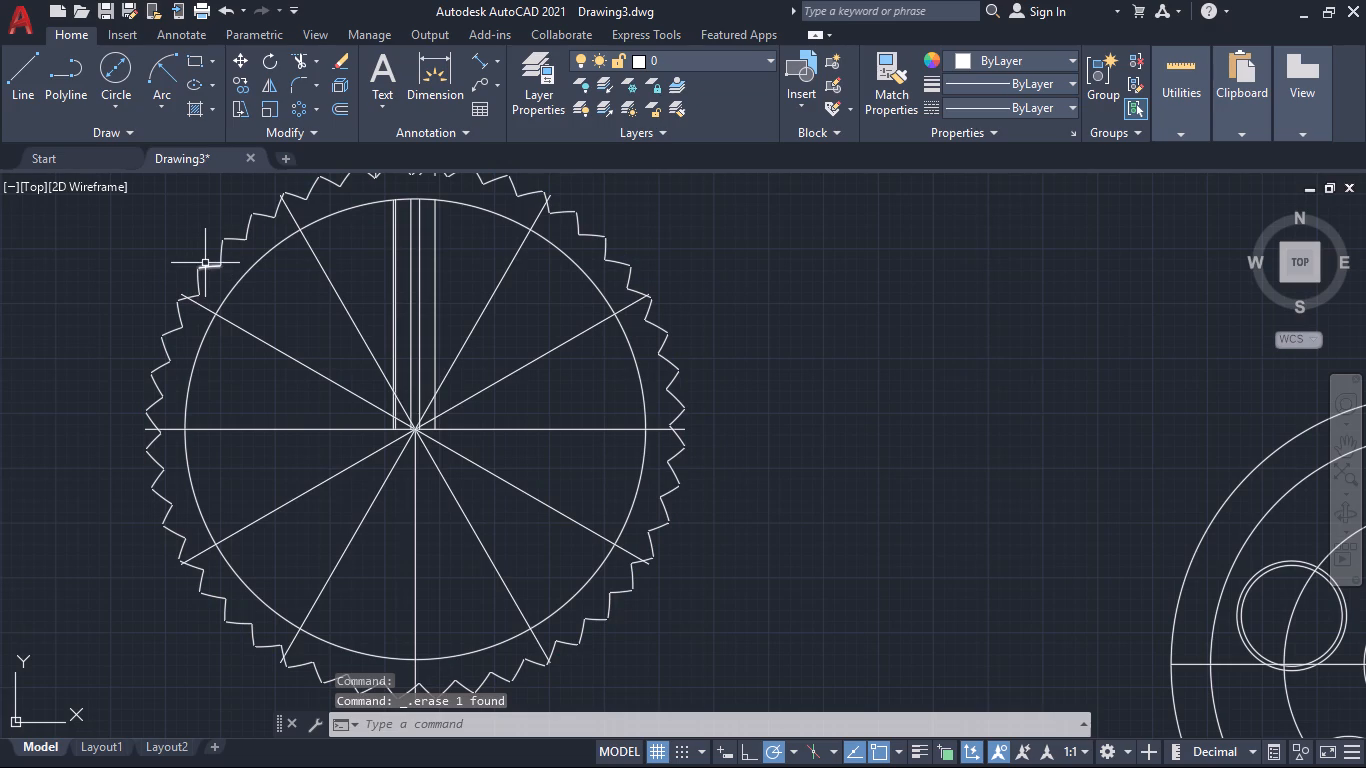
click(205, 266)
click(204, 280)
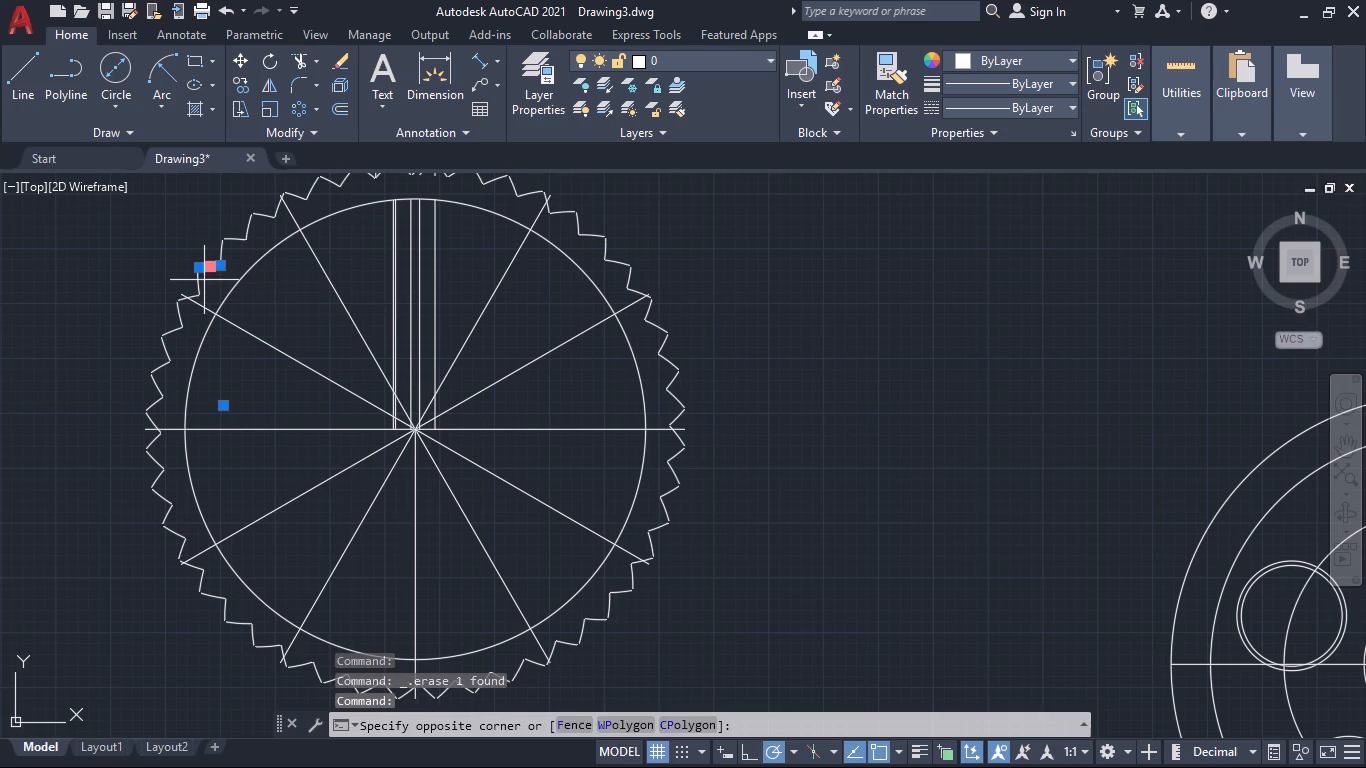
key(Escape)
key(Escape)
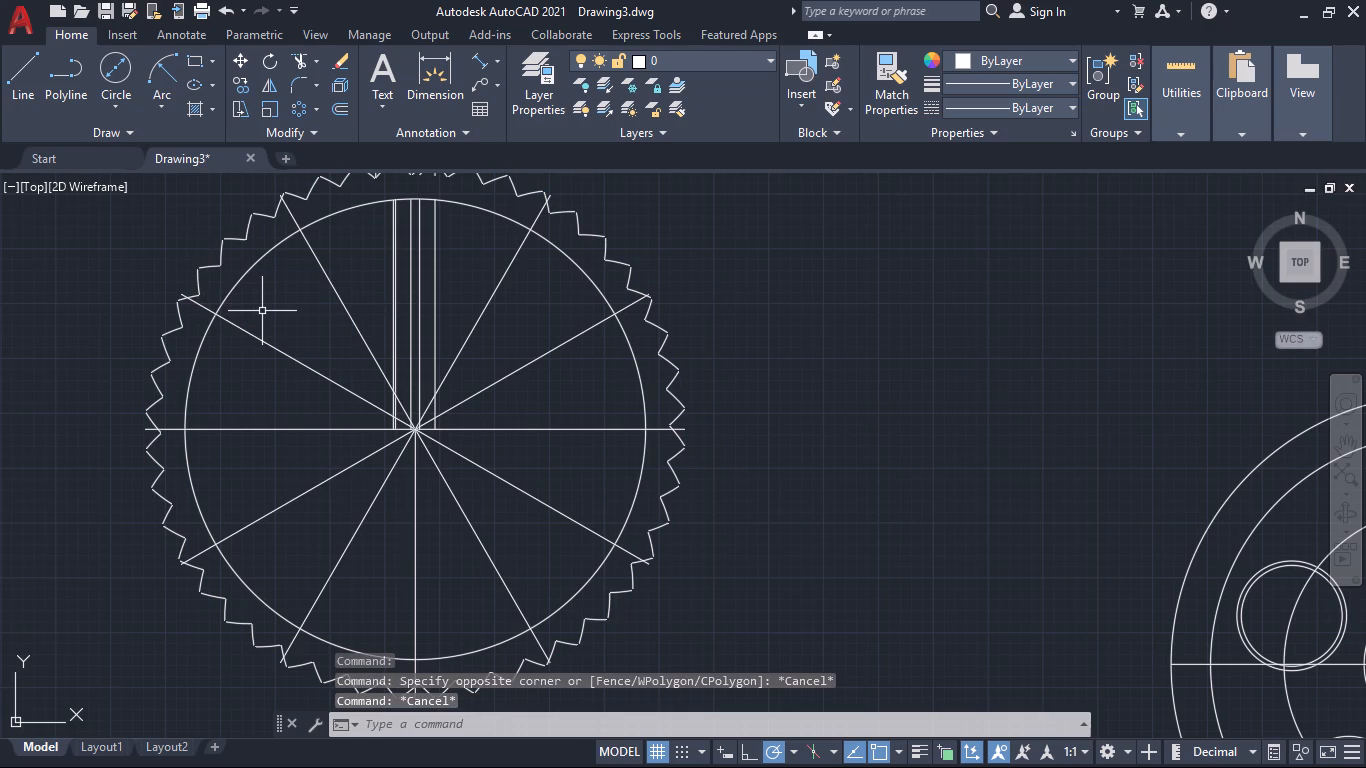
Delete the remaining inner circle, all radial spoke lines and the long vertical construction lines inside the toothed rim.
click(219, 308)
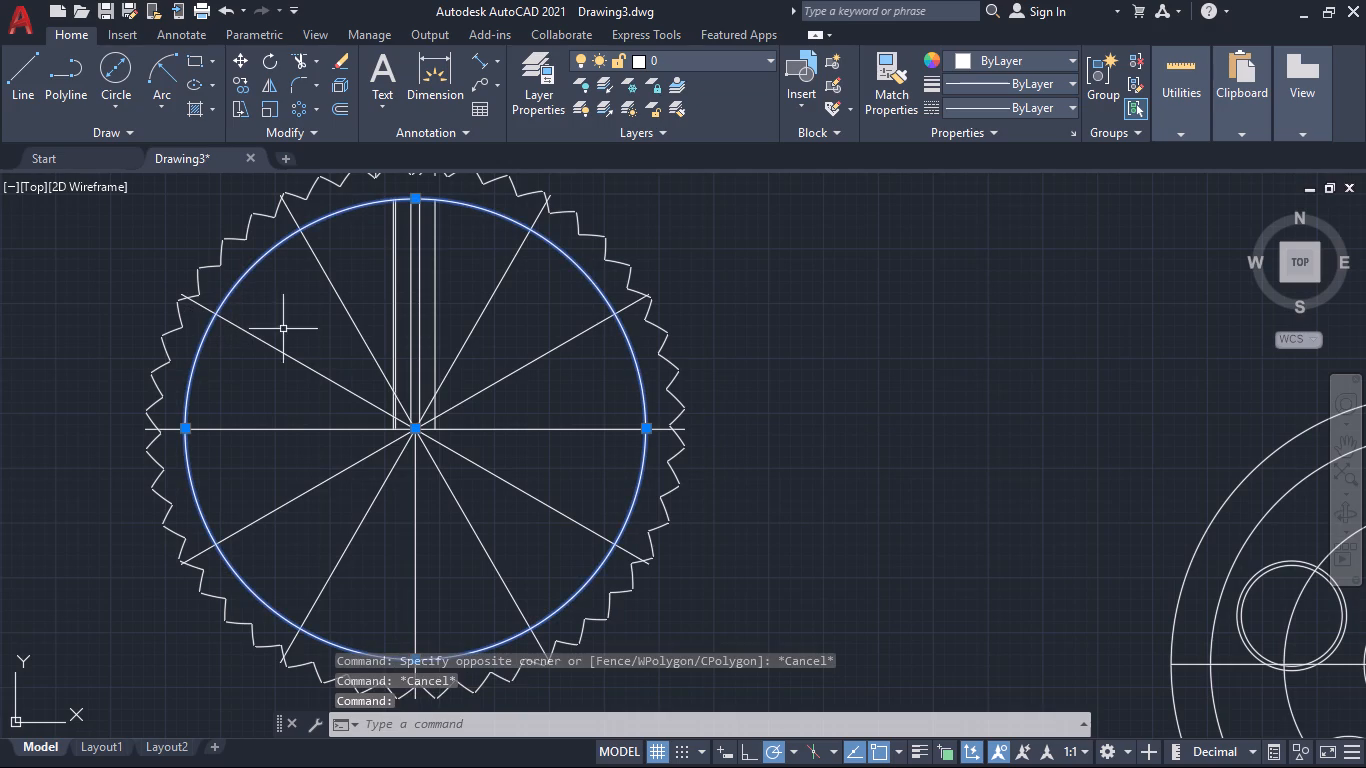
click(394, 349)
click(416, 349)
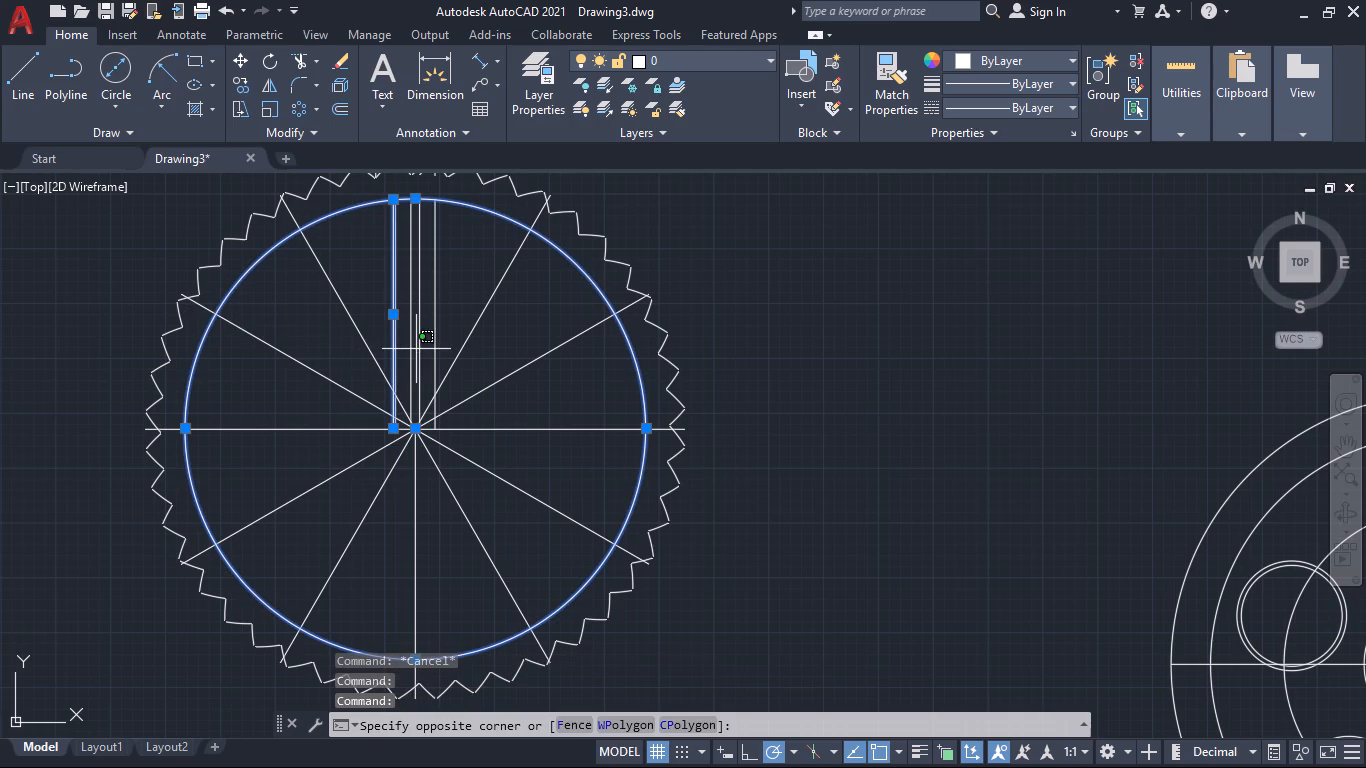
click(266, 292)
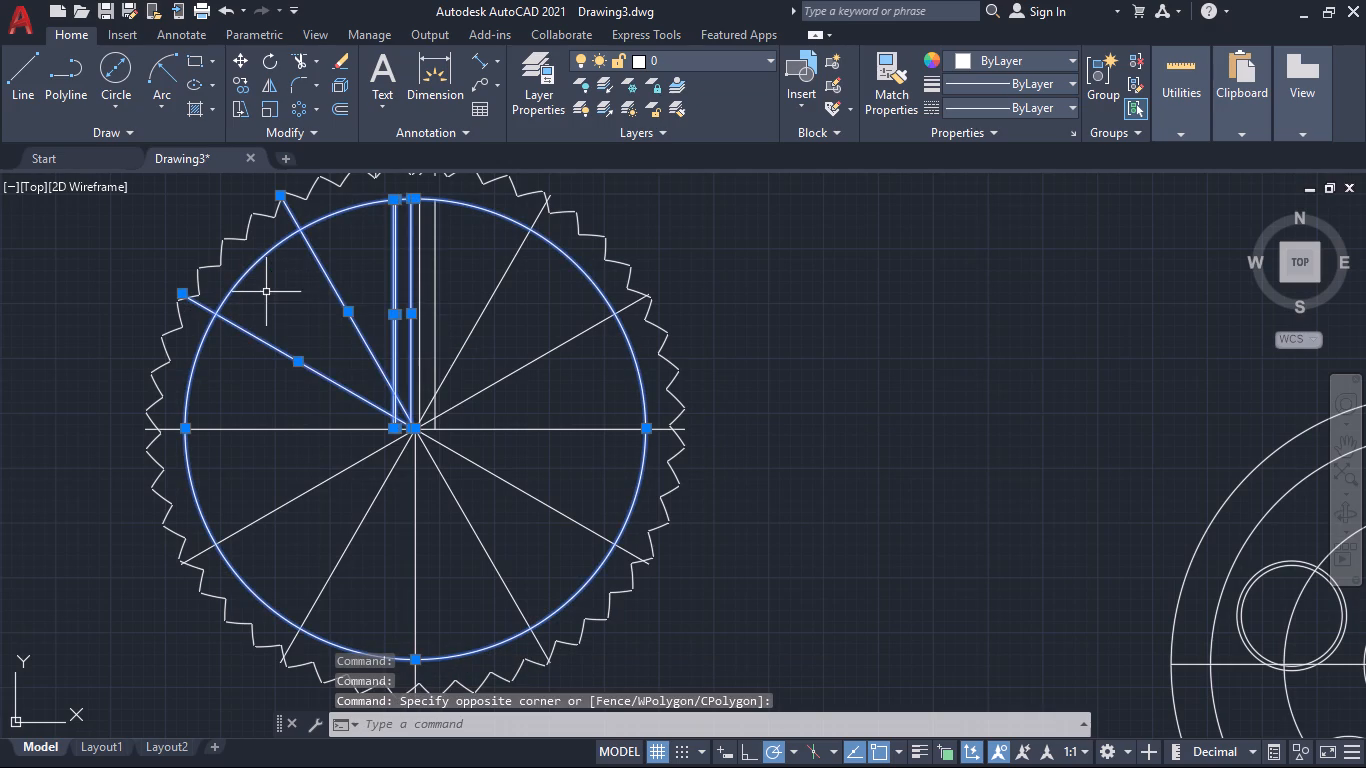
click(279, 404)
click(473, 518)
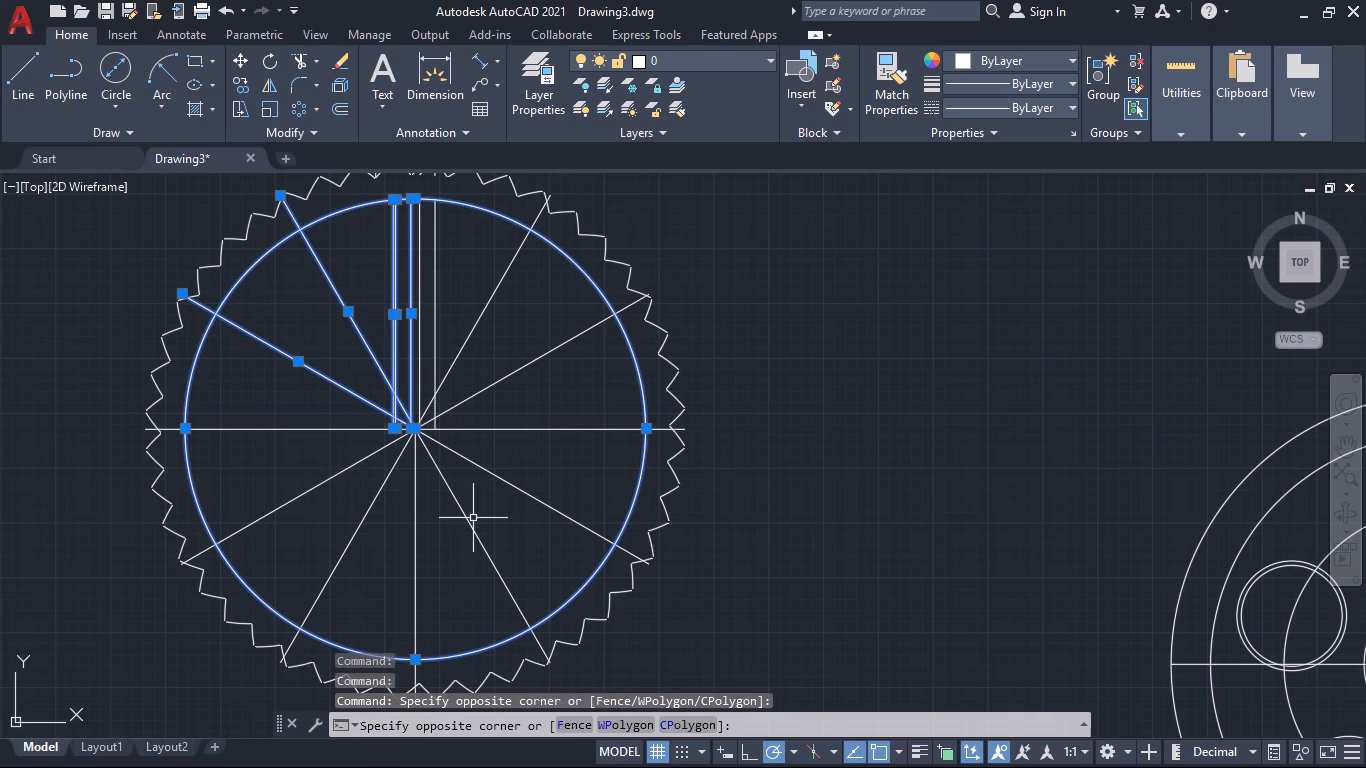
click(585, 475)
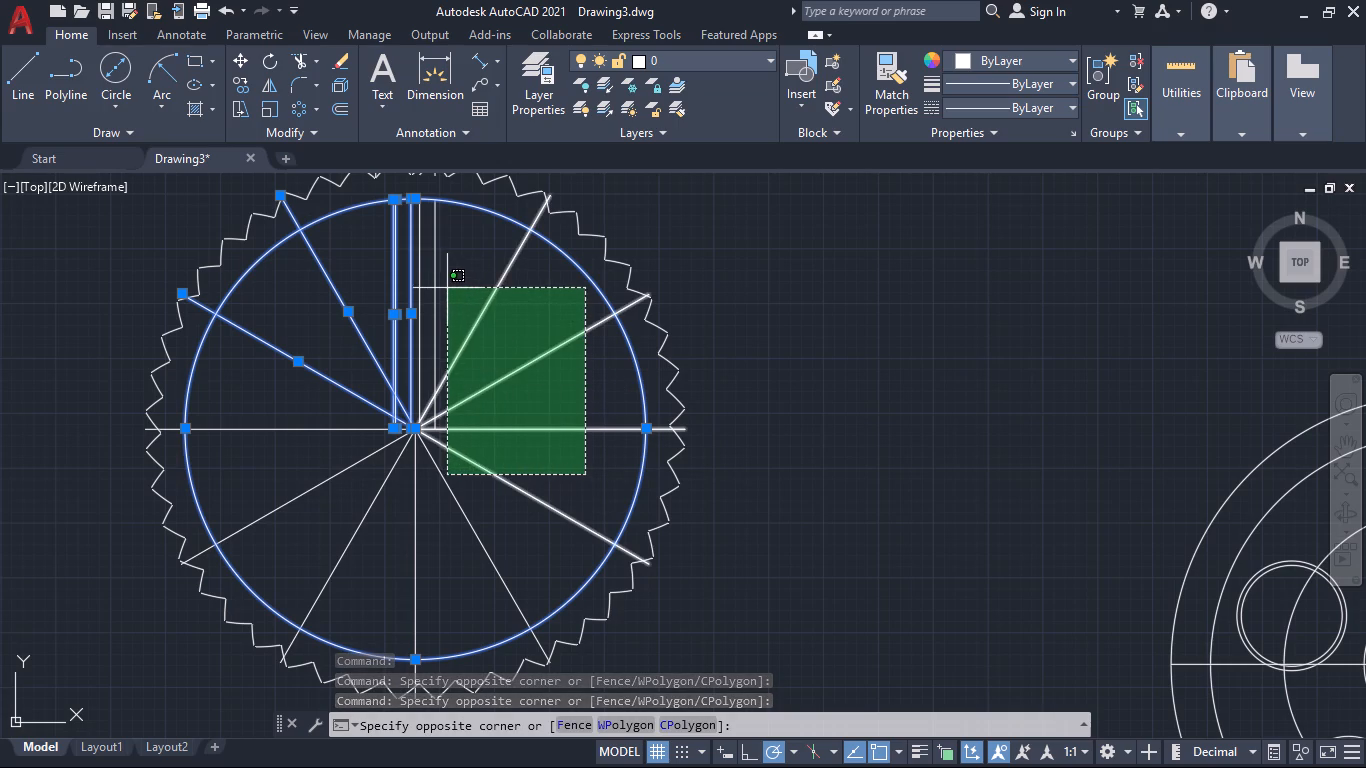
click(446, 288)
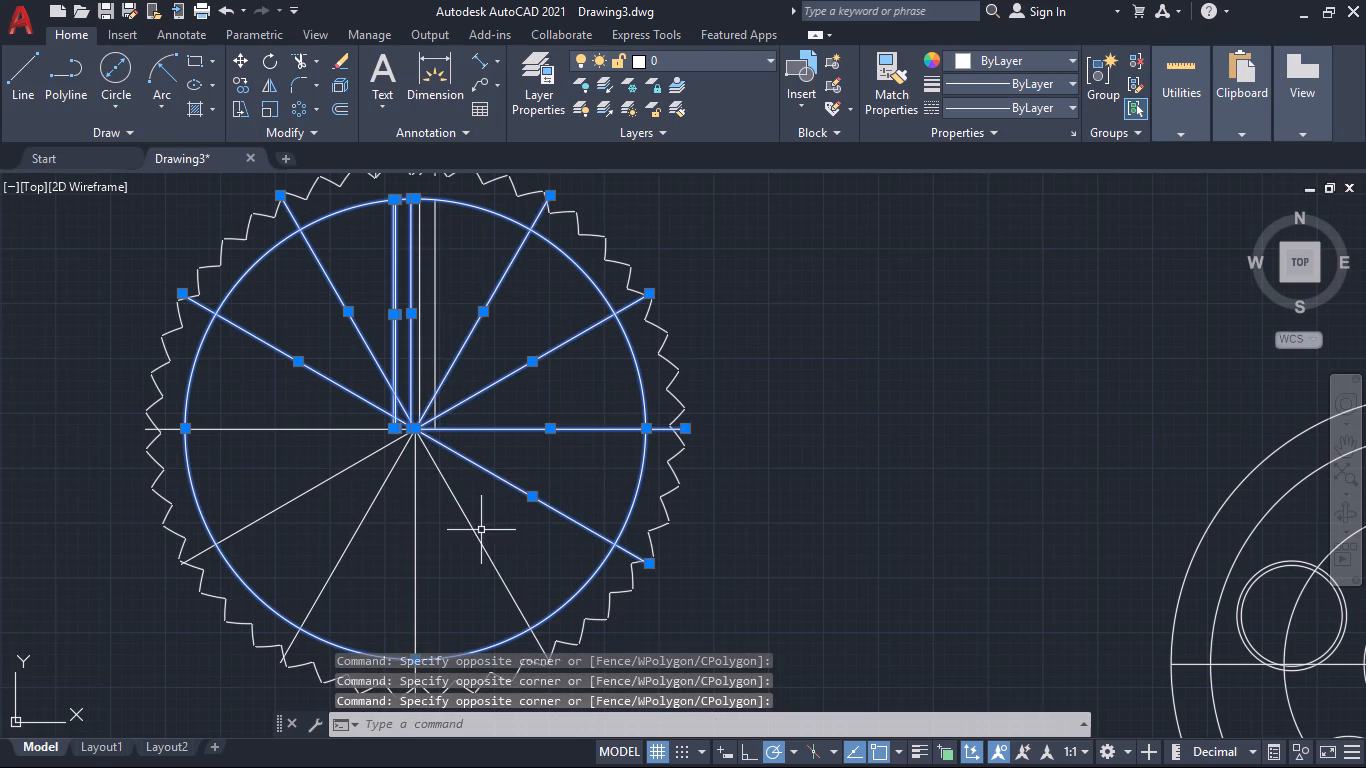
click(511, 540)
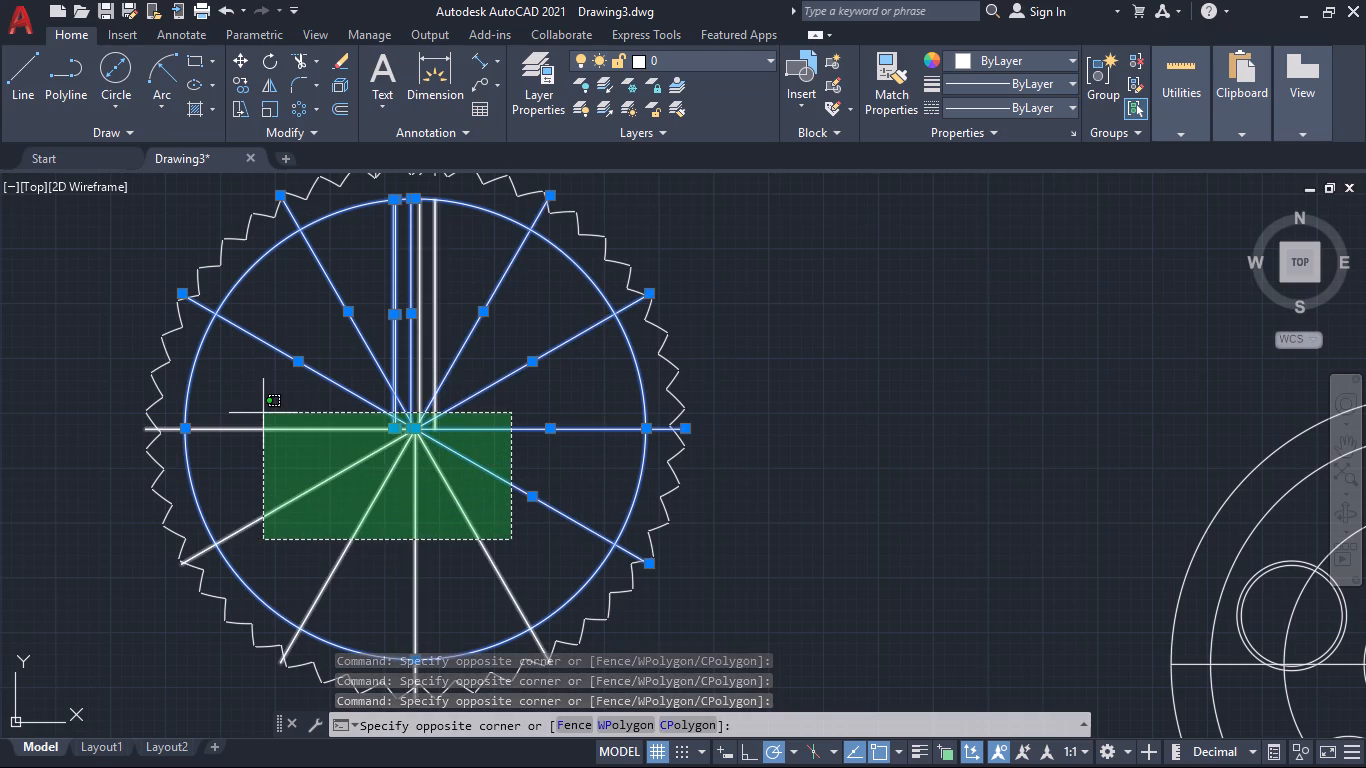
click(258, 397)
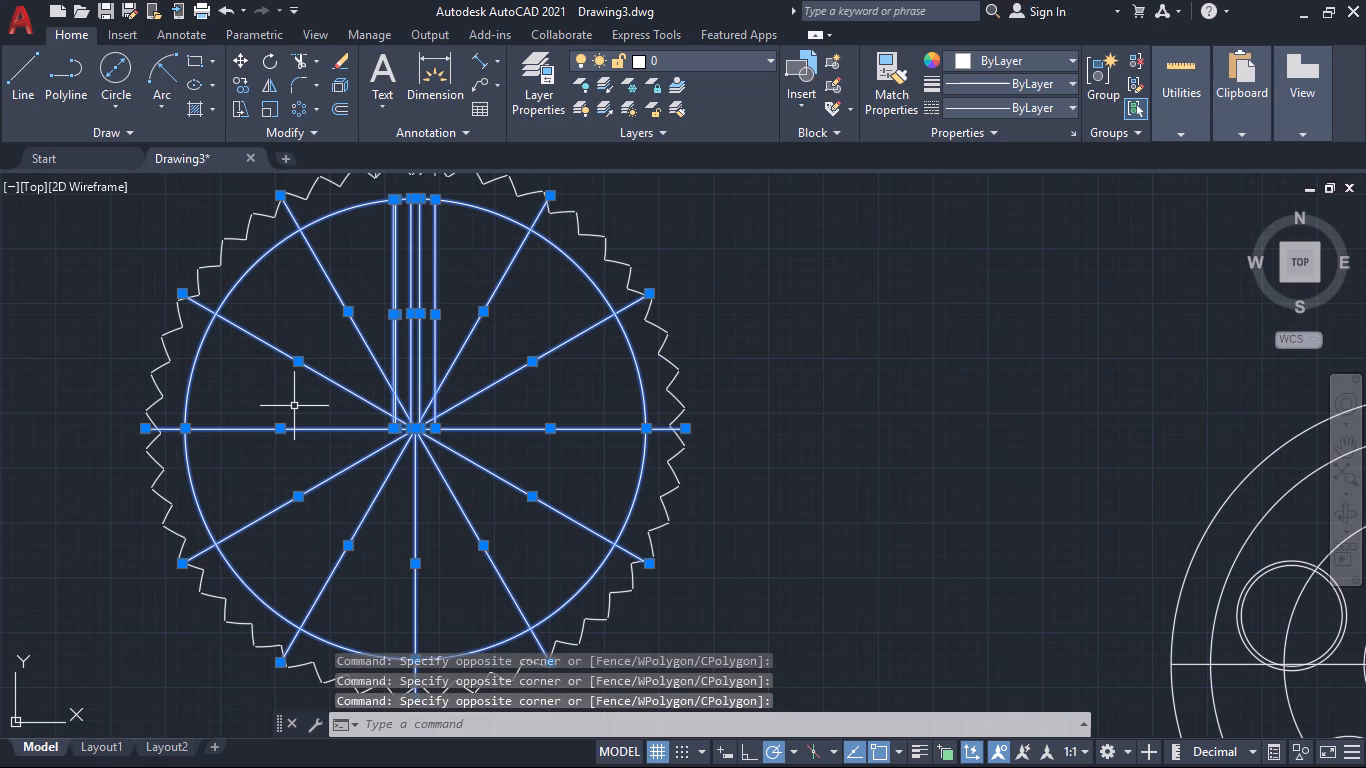
key(Delete)
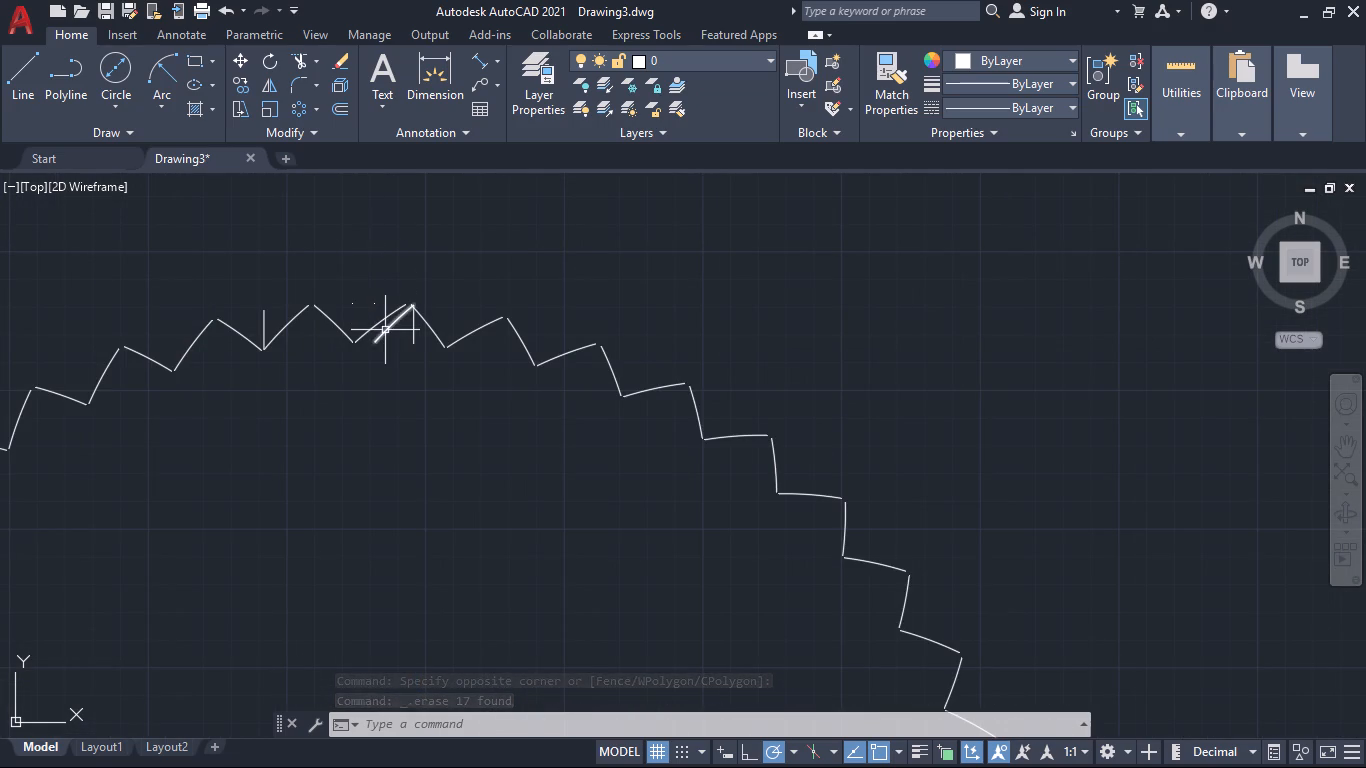
Delete the leftover construction pieces around the rim's upper teeth: two short vertical lines, the stray slanted arc and two tiny marks.
click(385, 330)
click(413, 335)
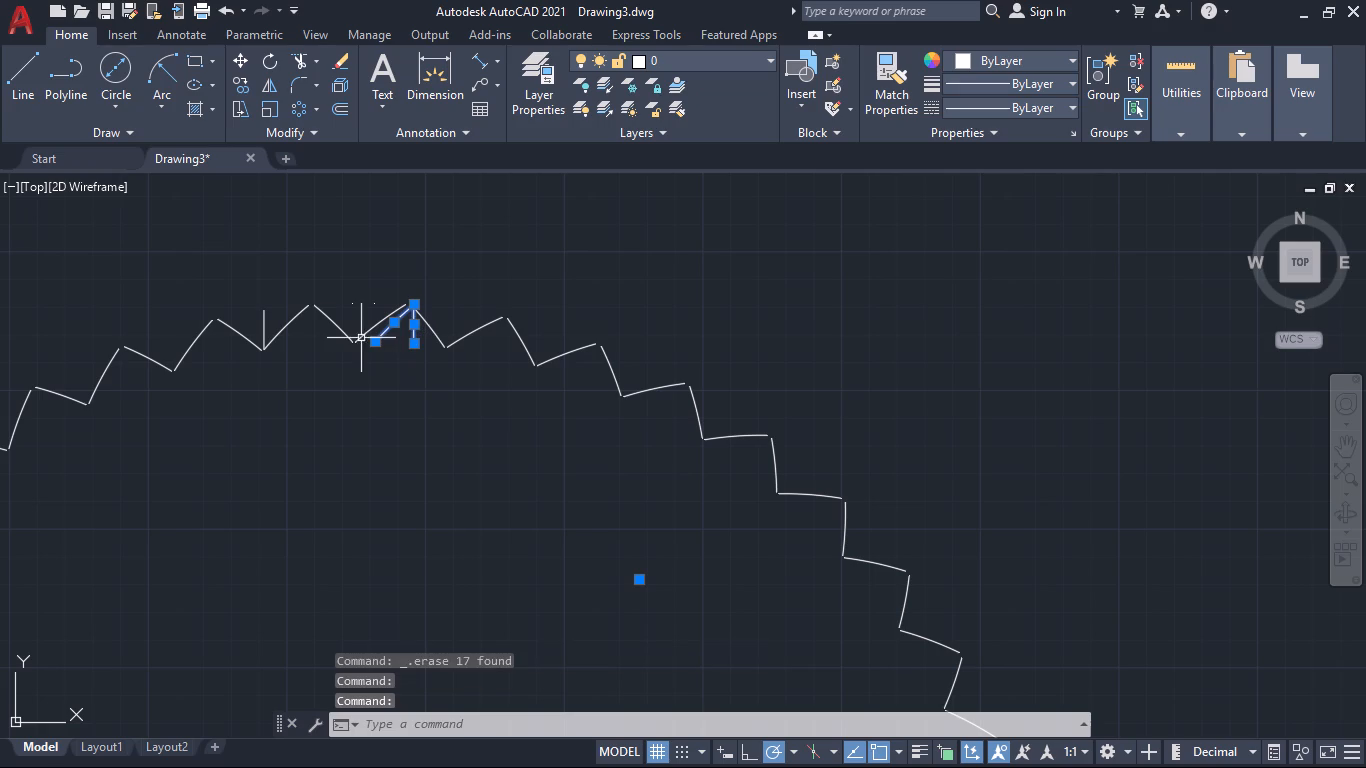
click(376, 304)
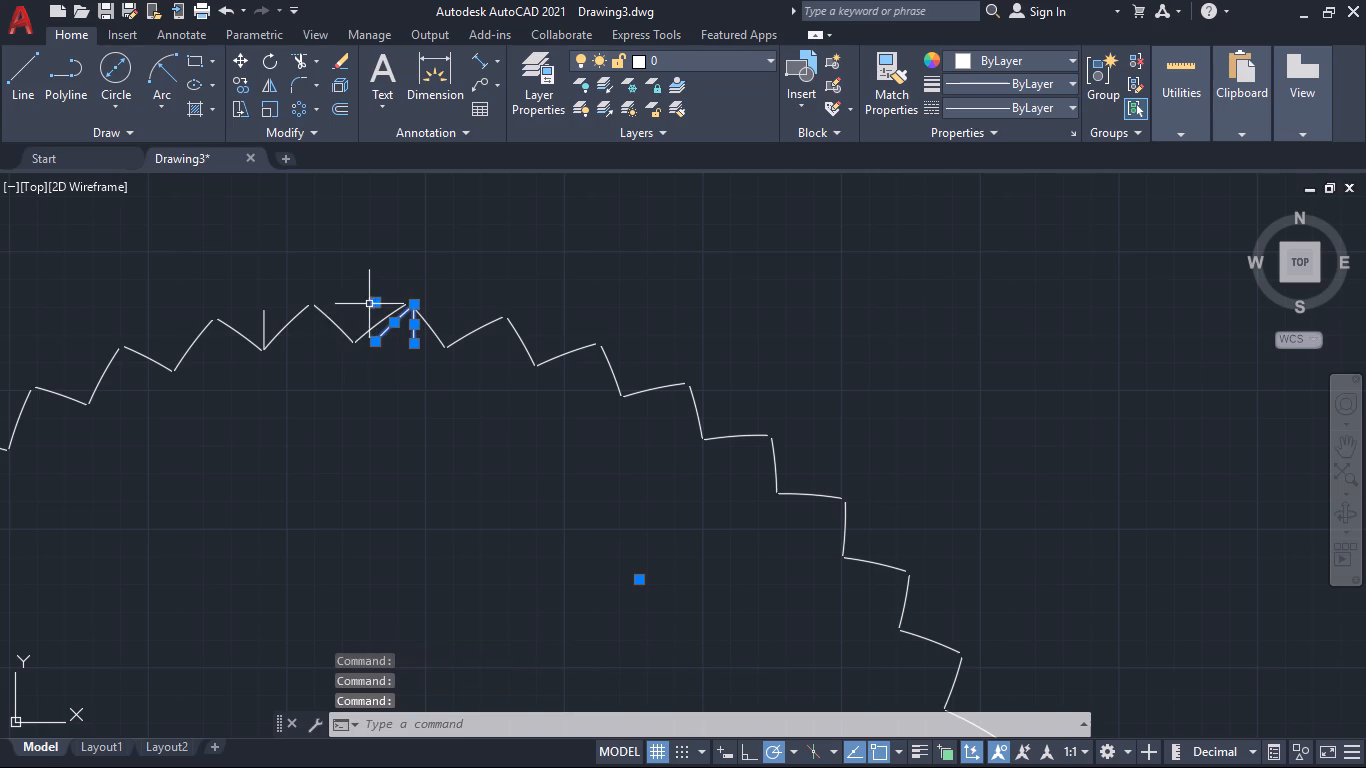
click(347, 304)
click(354, 304)
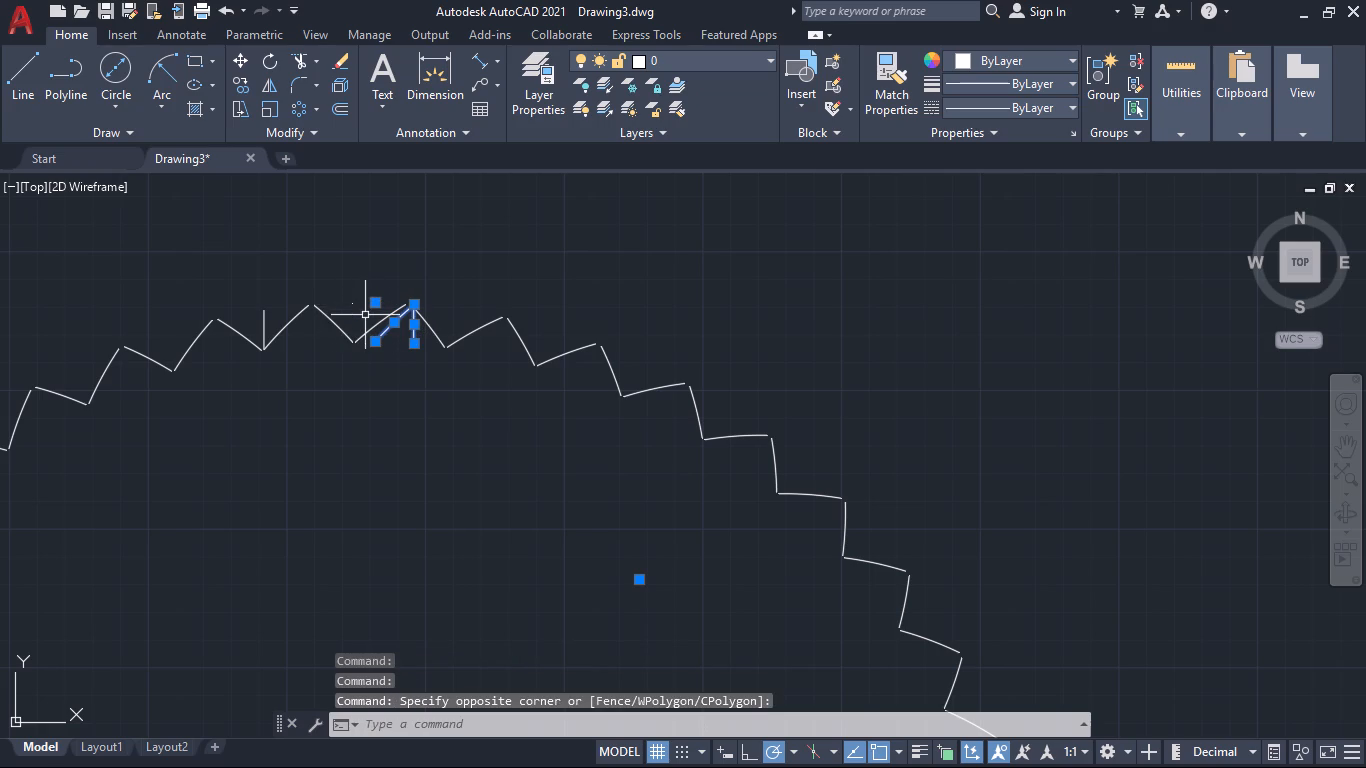
click(364, 315)
click(338, 285)
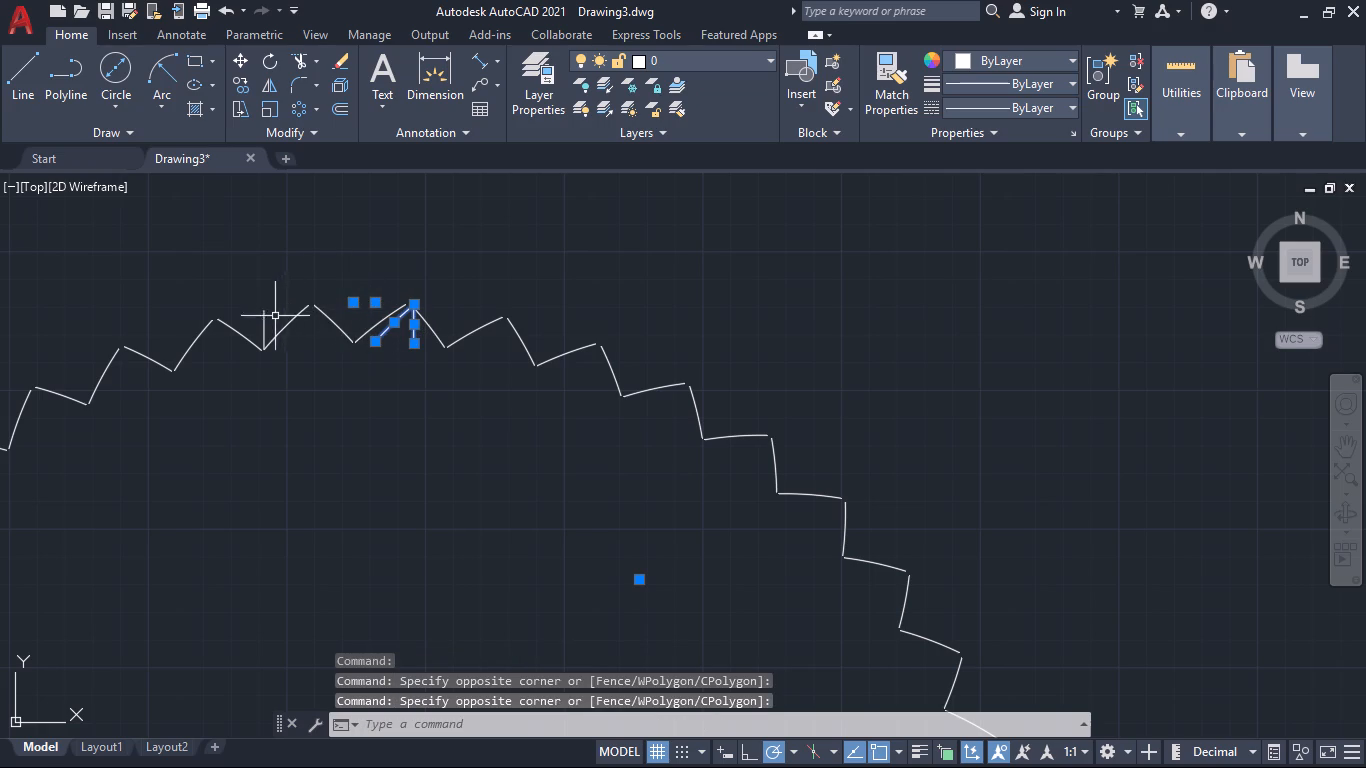
click(265, 325)
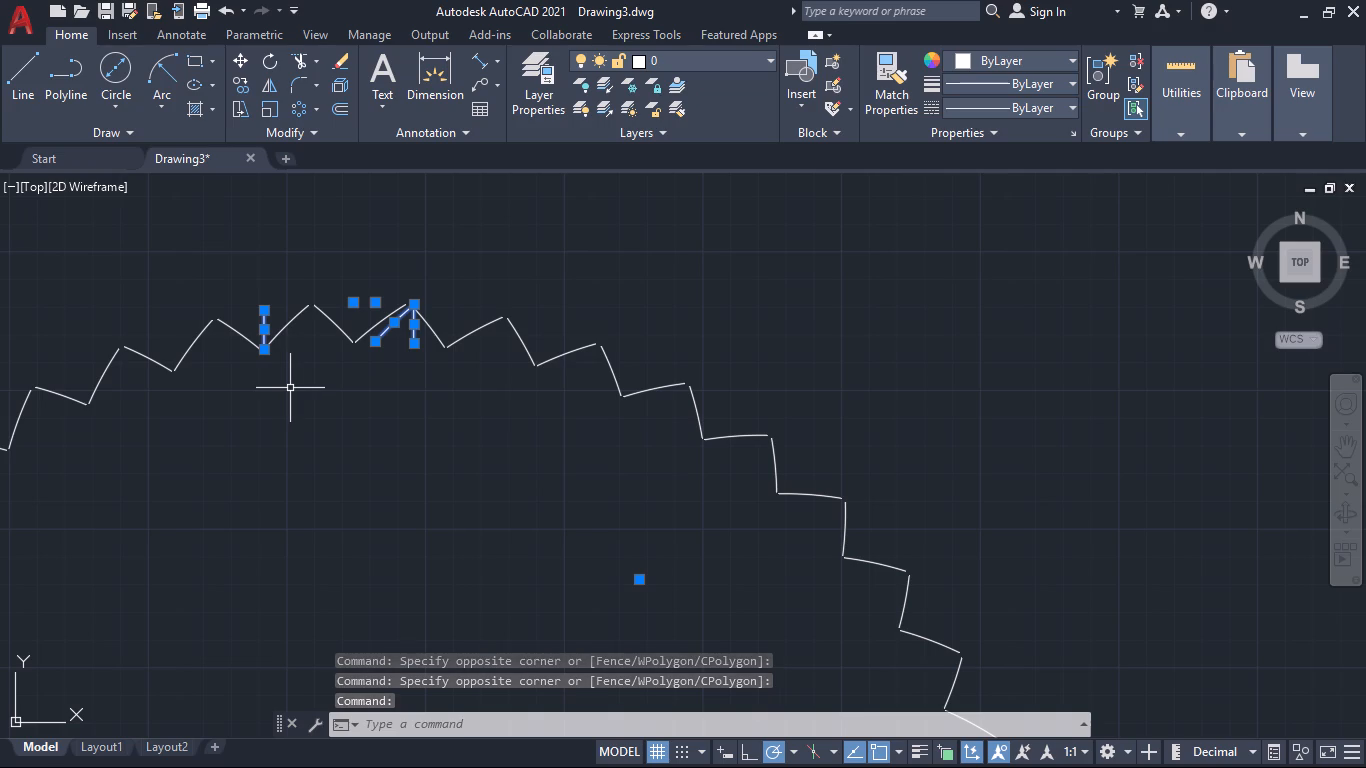
key(Delete)
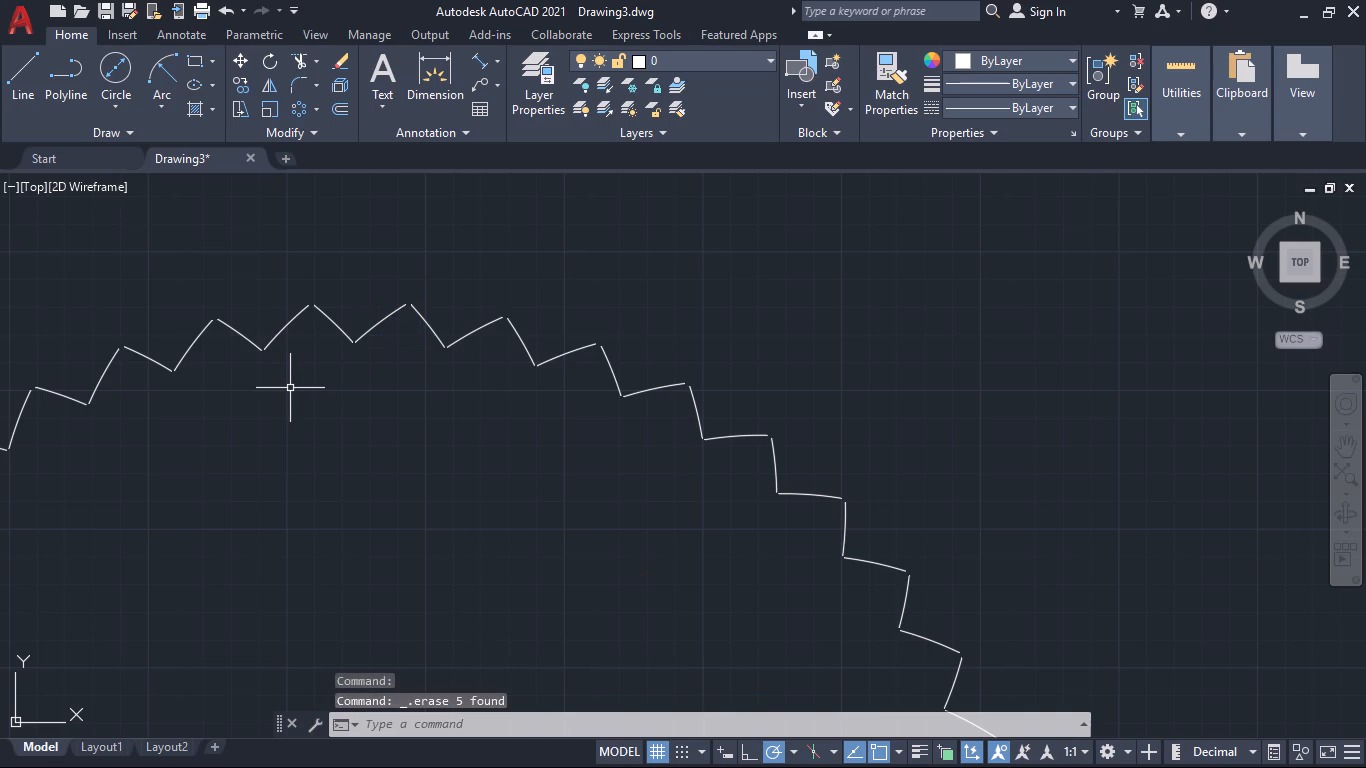
Select all the arcs of the toothed rim and start moving them together.
click(521, 684)
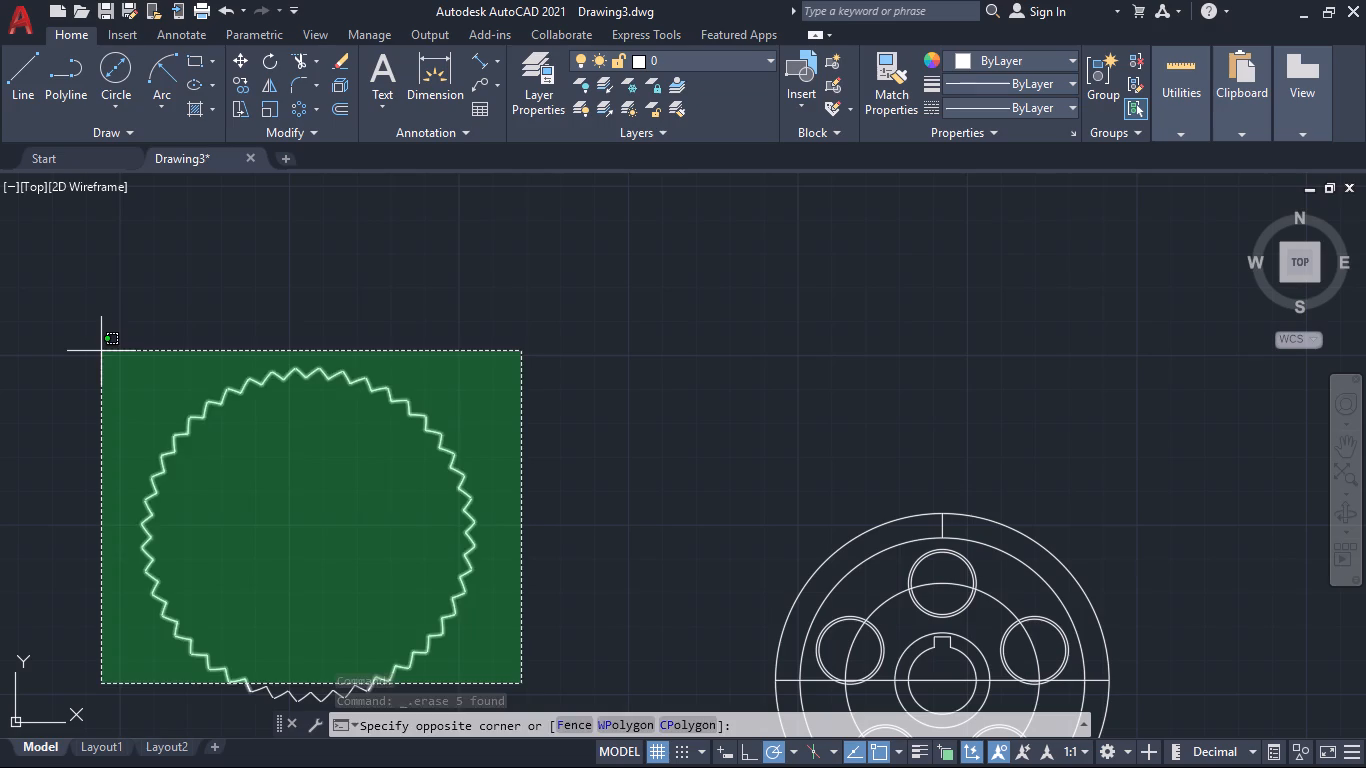
click(101, 351)
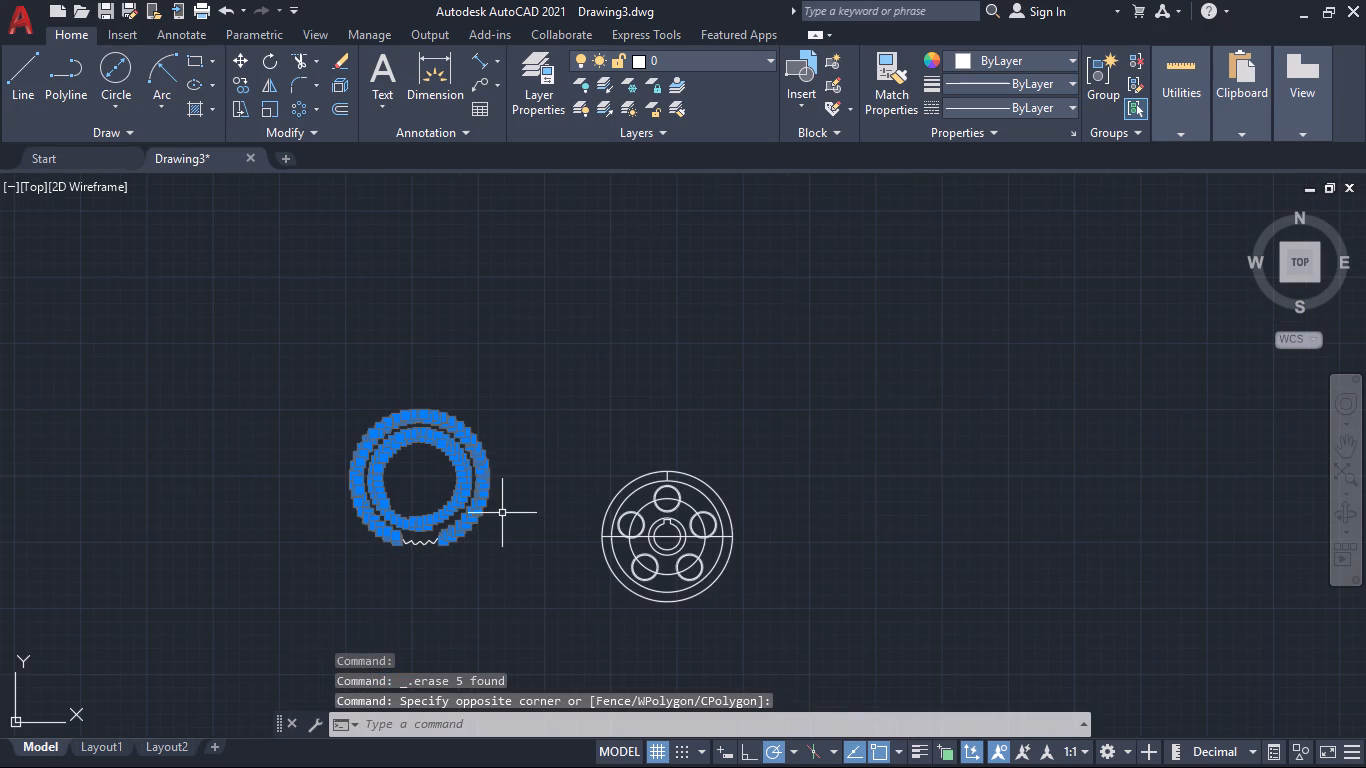
click(502, 565)
click(322, 323)
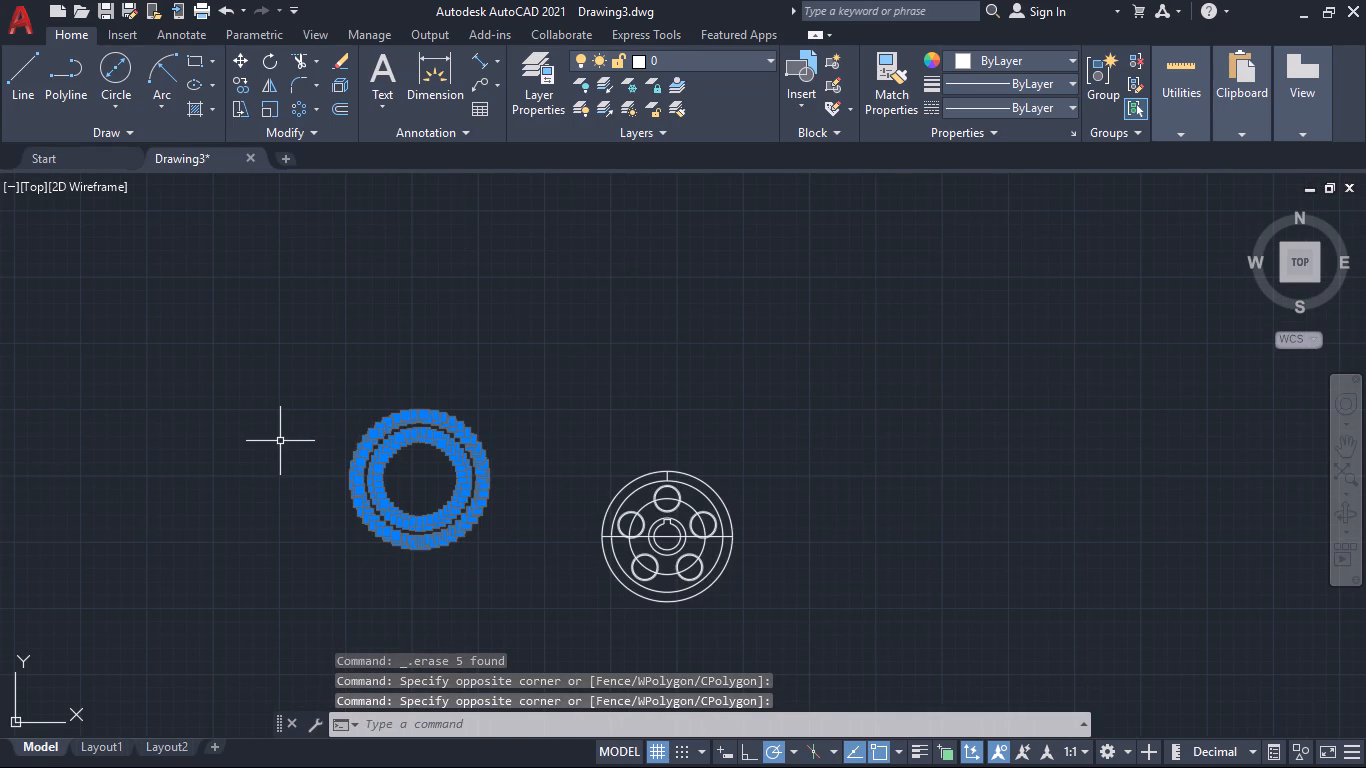
key(m)
key(Return)
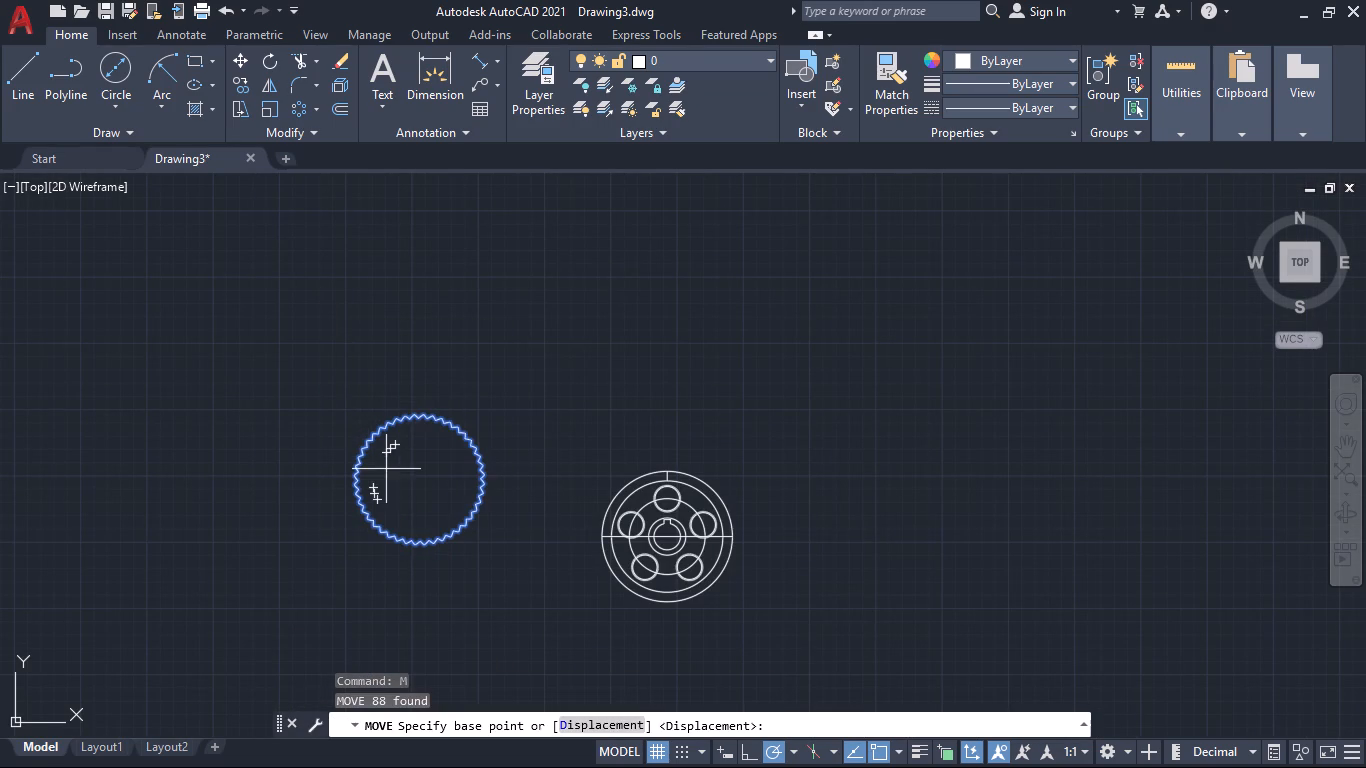
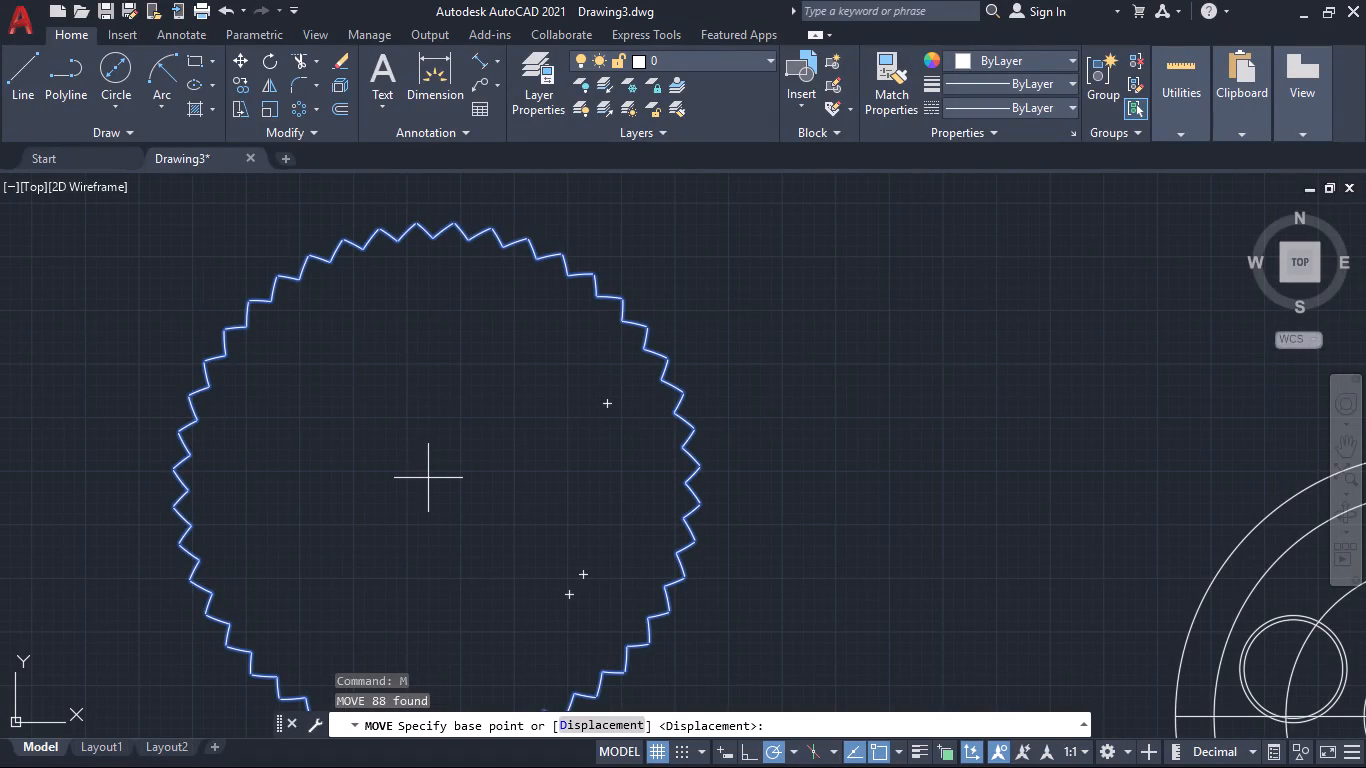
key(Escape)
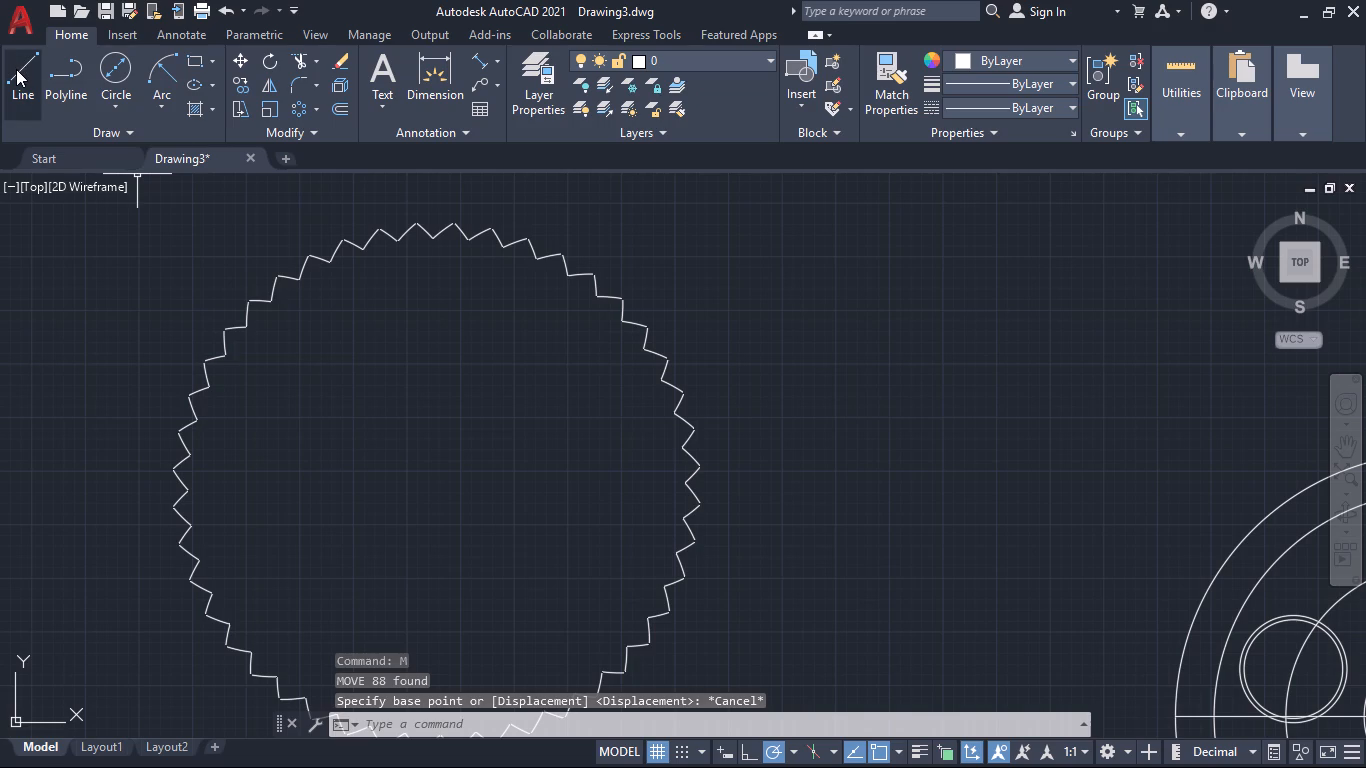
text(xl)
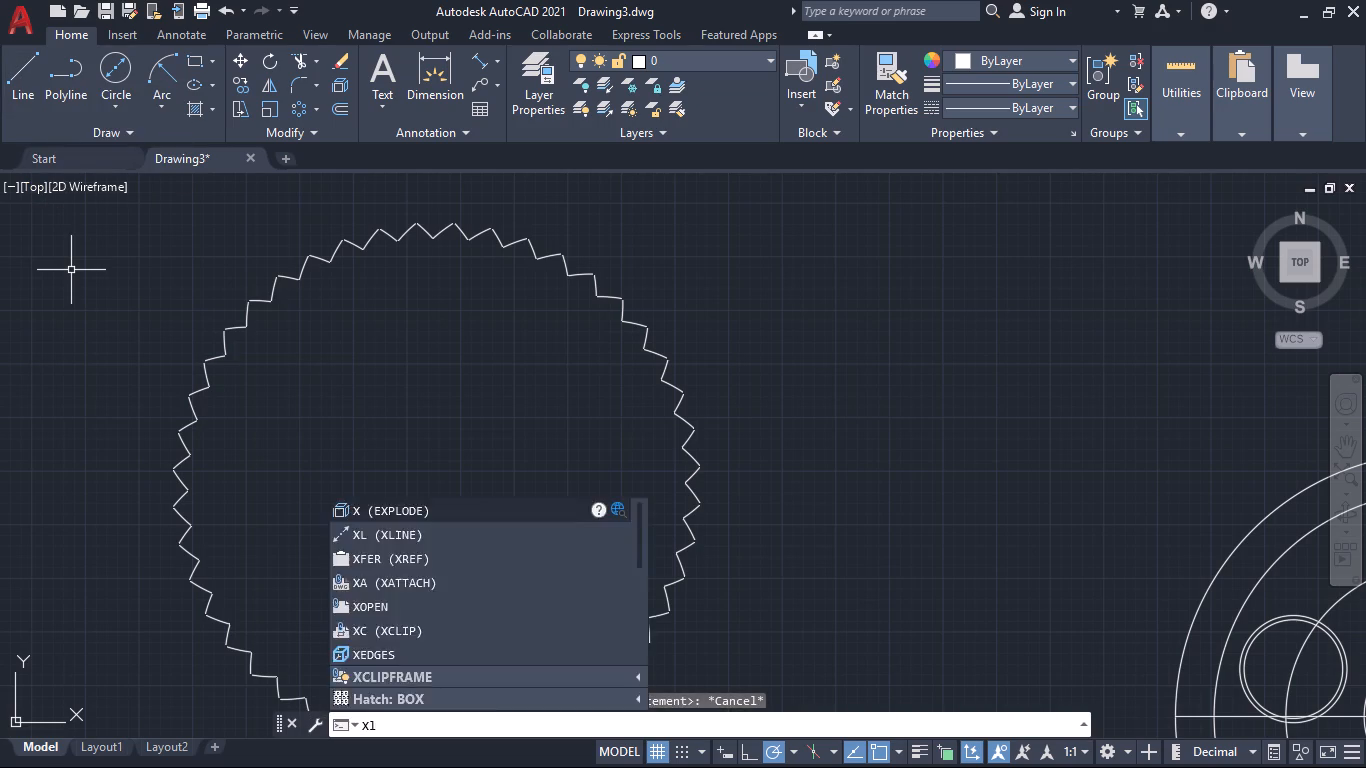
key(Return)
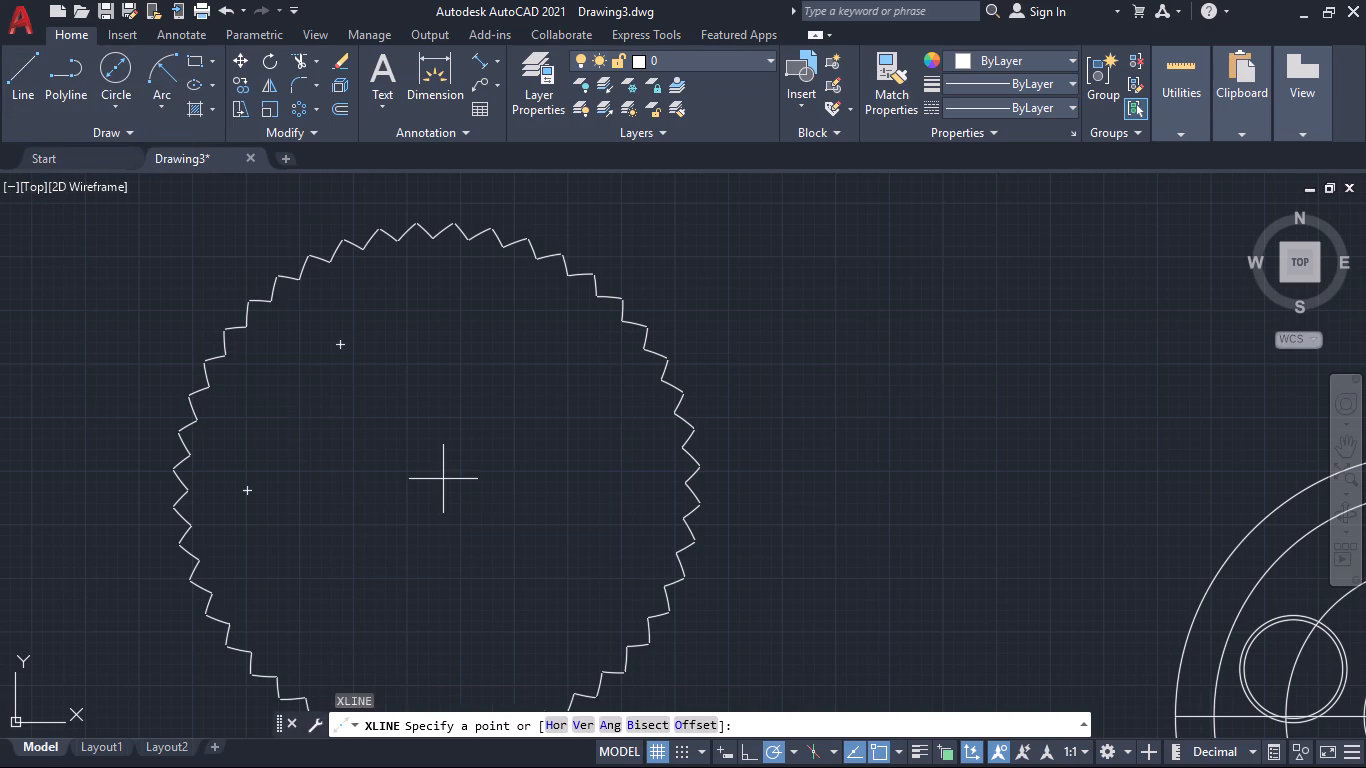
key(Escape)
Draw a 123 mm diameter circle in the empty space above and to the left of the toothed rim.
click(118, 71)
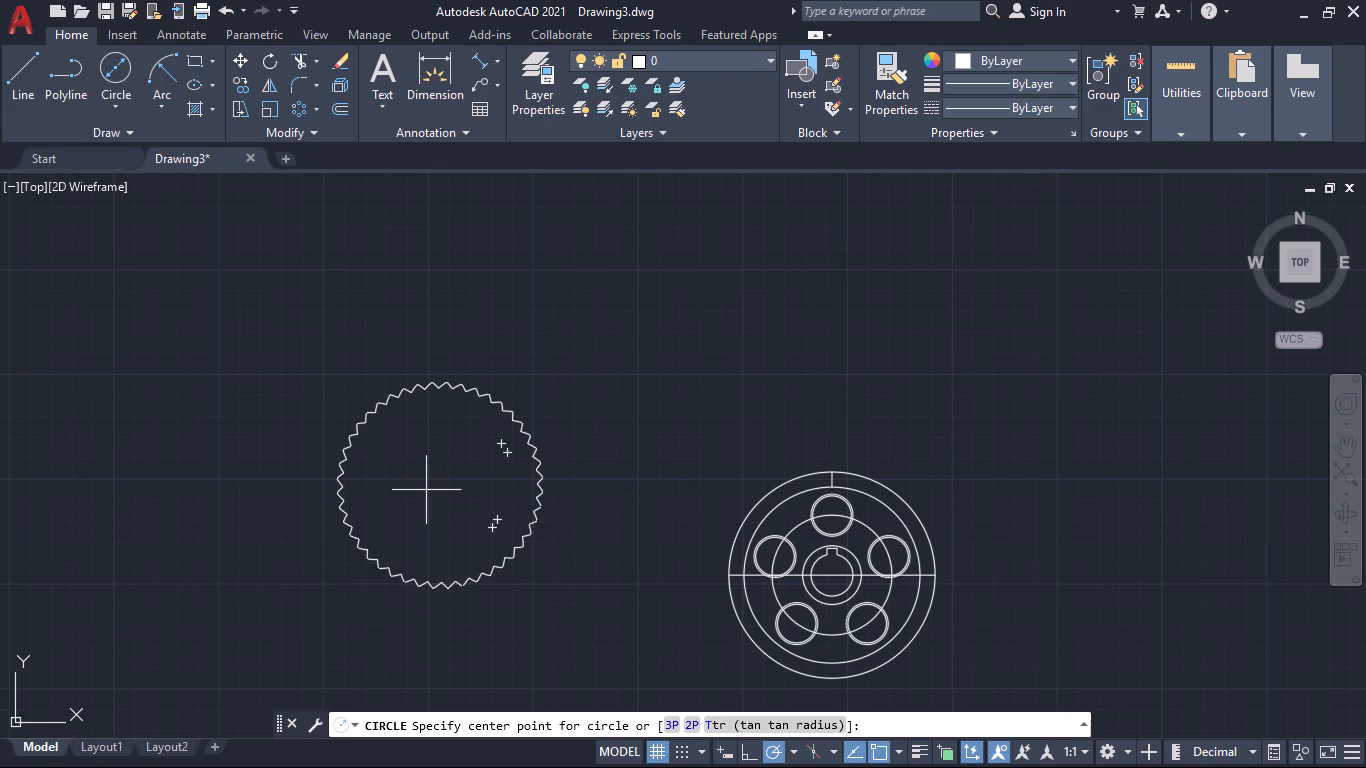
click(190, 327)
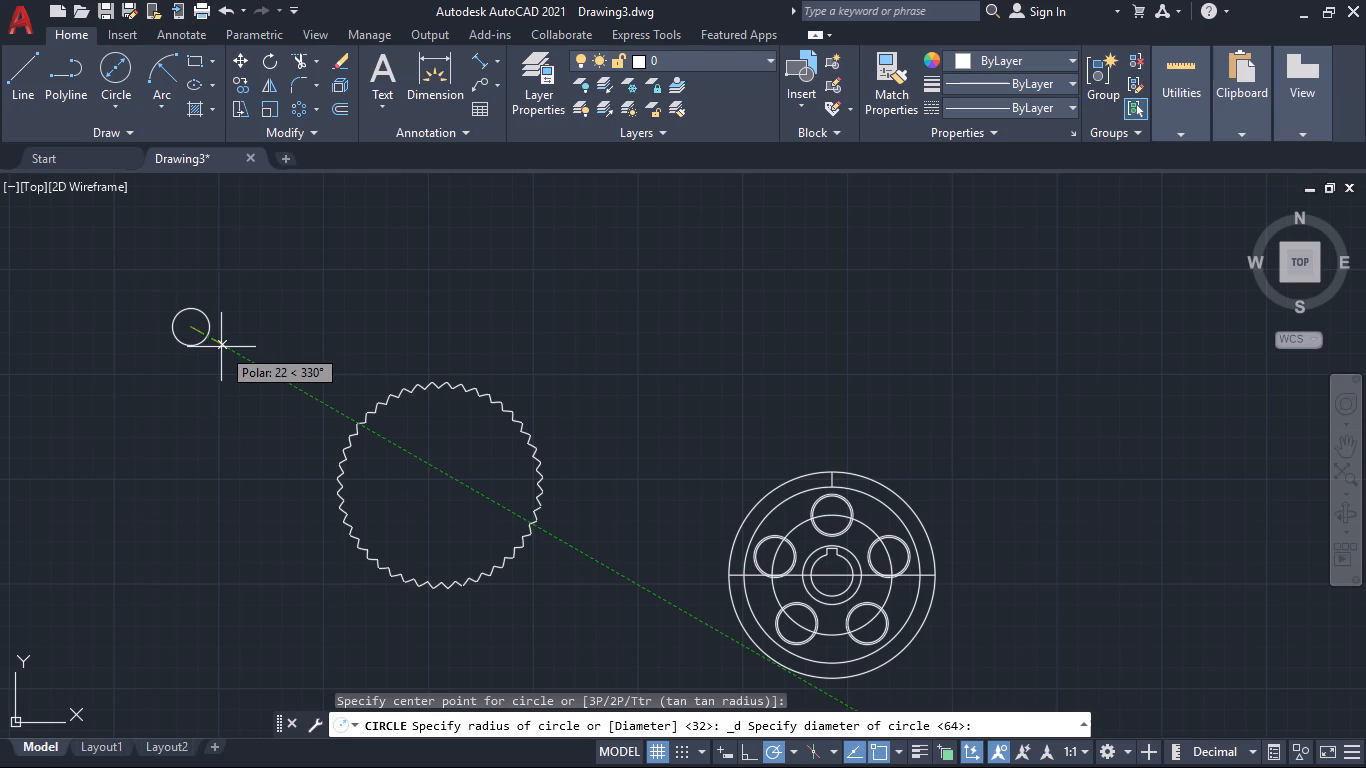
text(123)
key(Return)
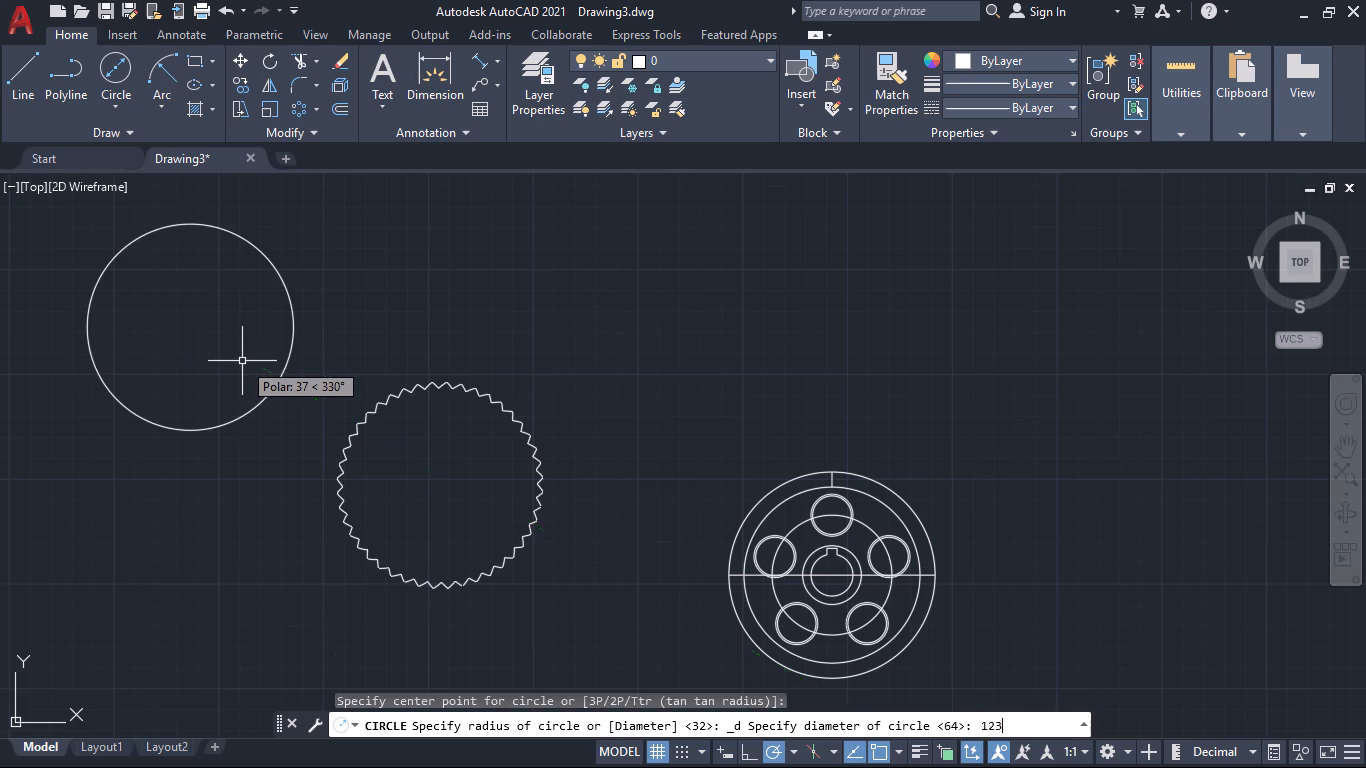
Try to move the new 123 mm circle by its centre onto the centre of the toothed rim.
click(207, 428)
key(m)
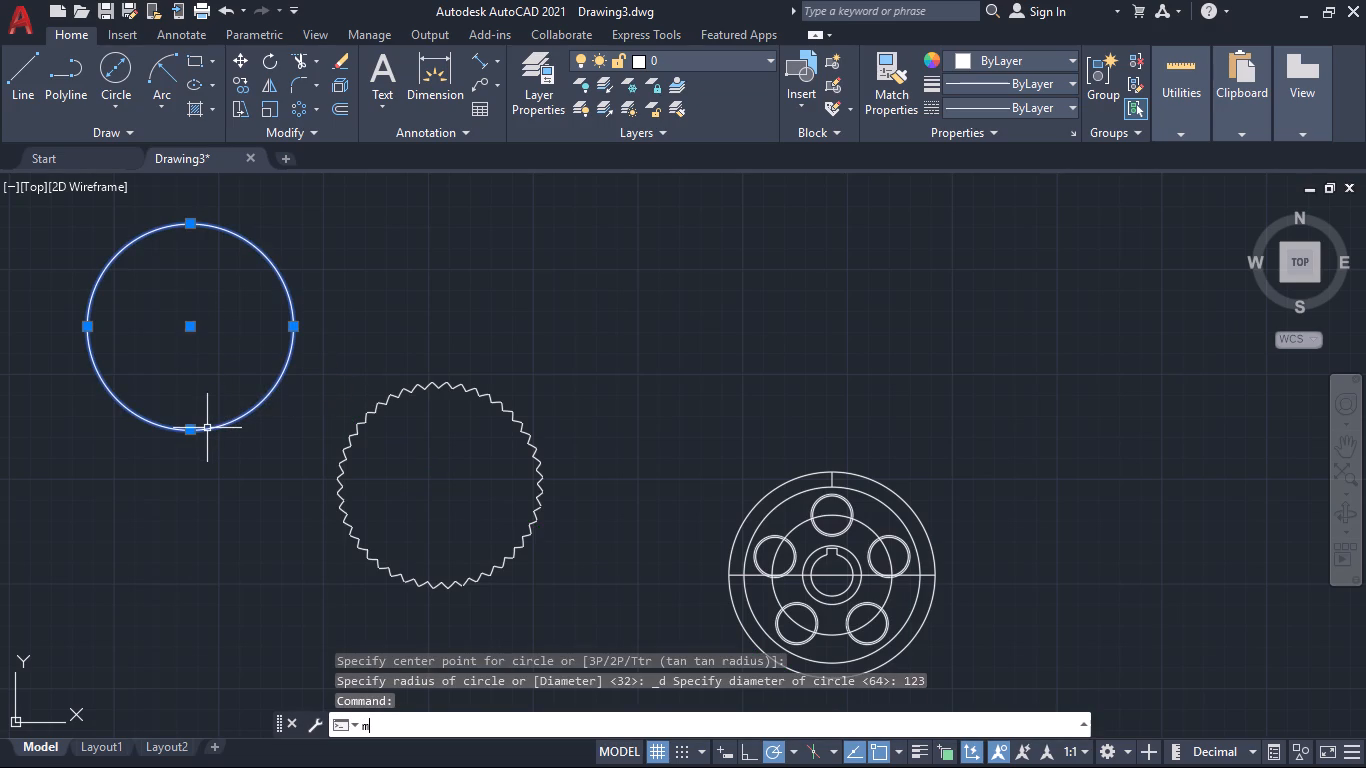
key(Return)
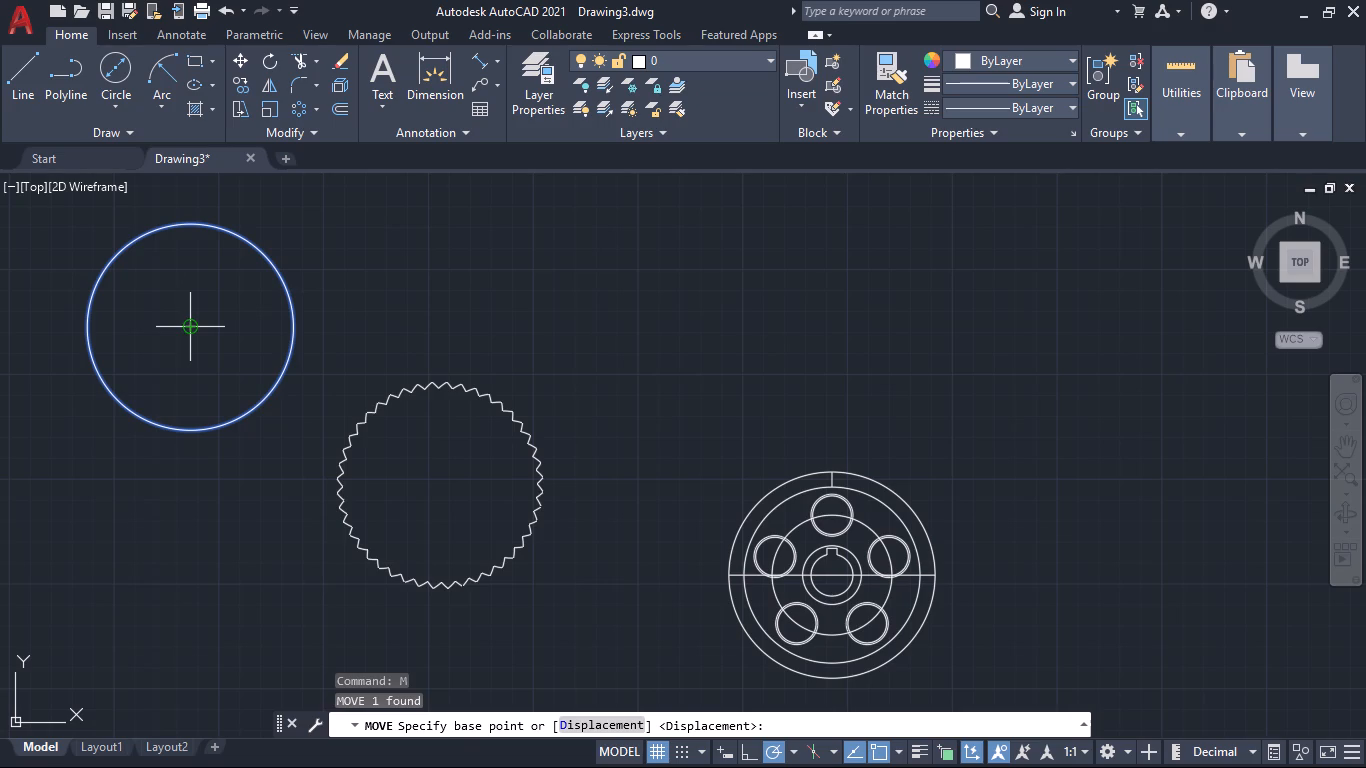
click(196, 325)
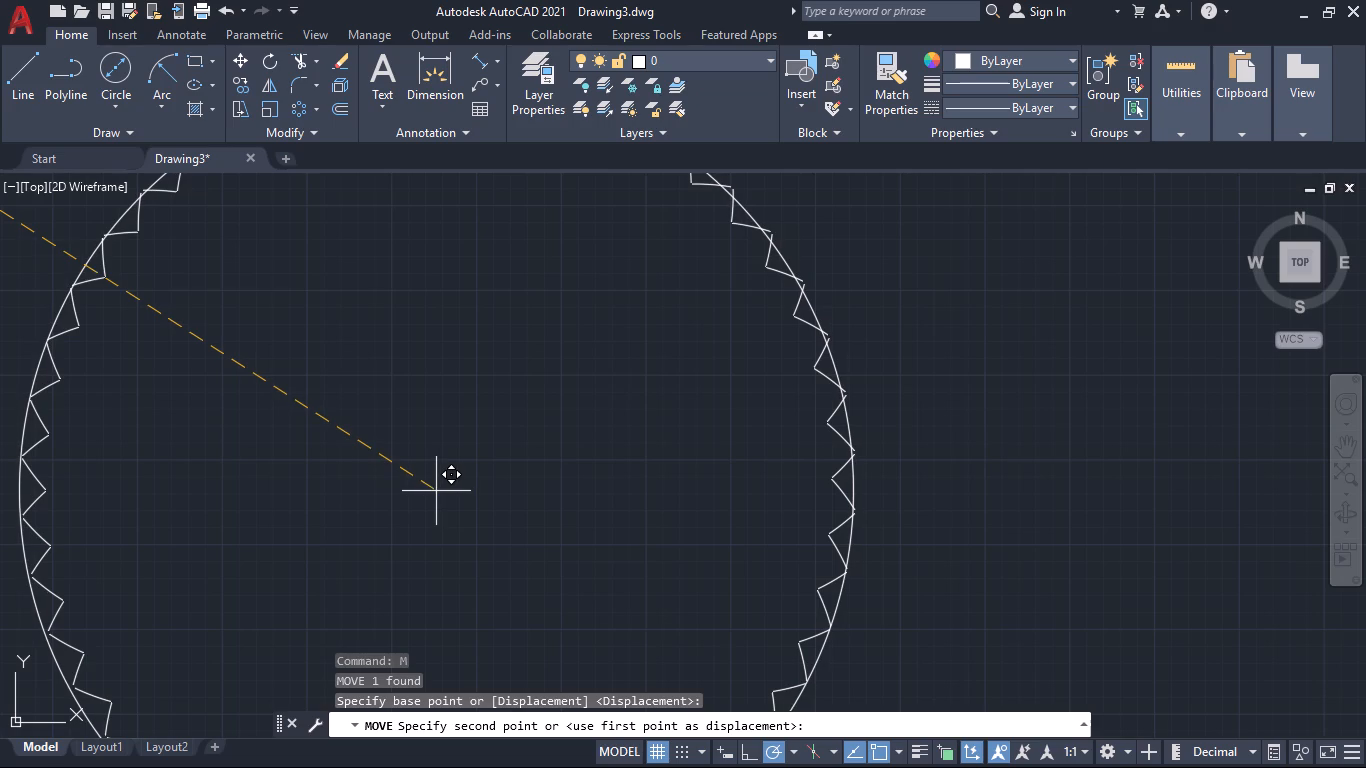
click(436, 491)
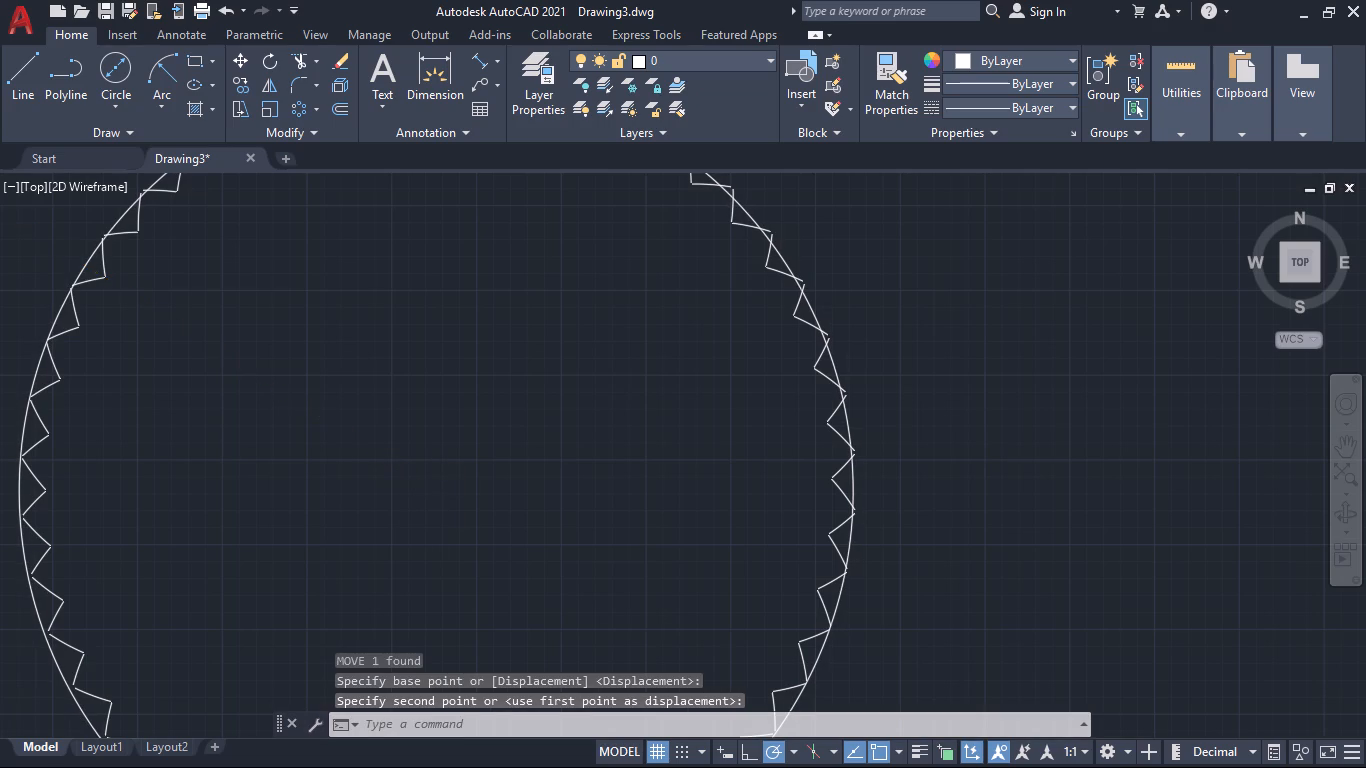
Undo the circle move, the new circle and the earlier deletions, back to restoring the outer circle around the tooth tips.
key(ctrl+z)
key(ctrl+z)
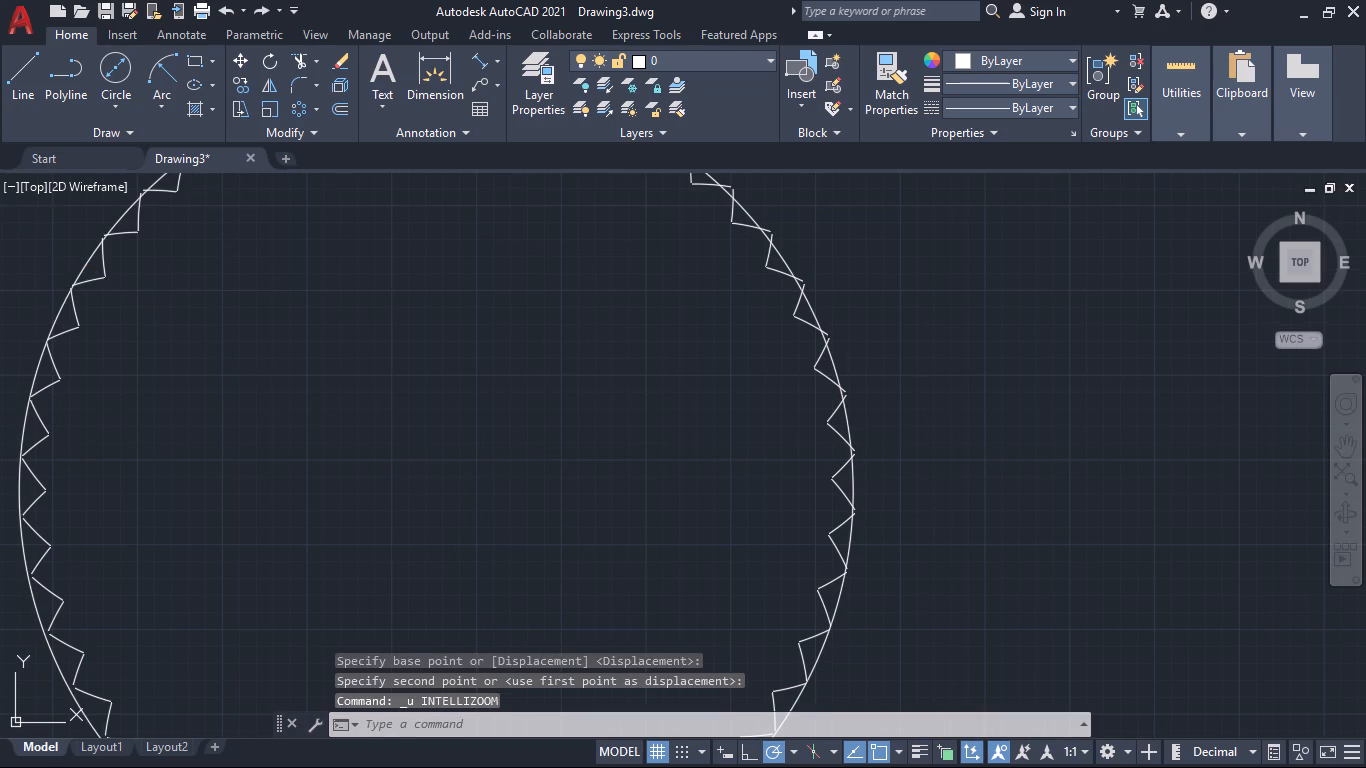
key(ctrl+z)
key(ctrl+z)
key(ctrl+z)
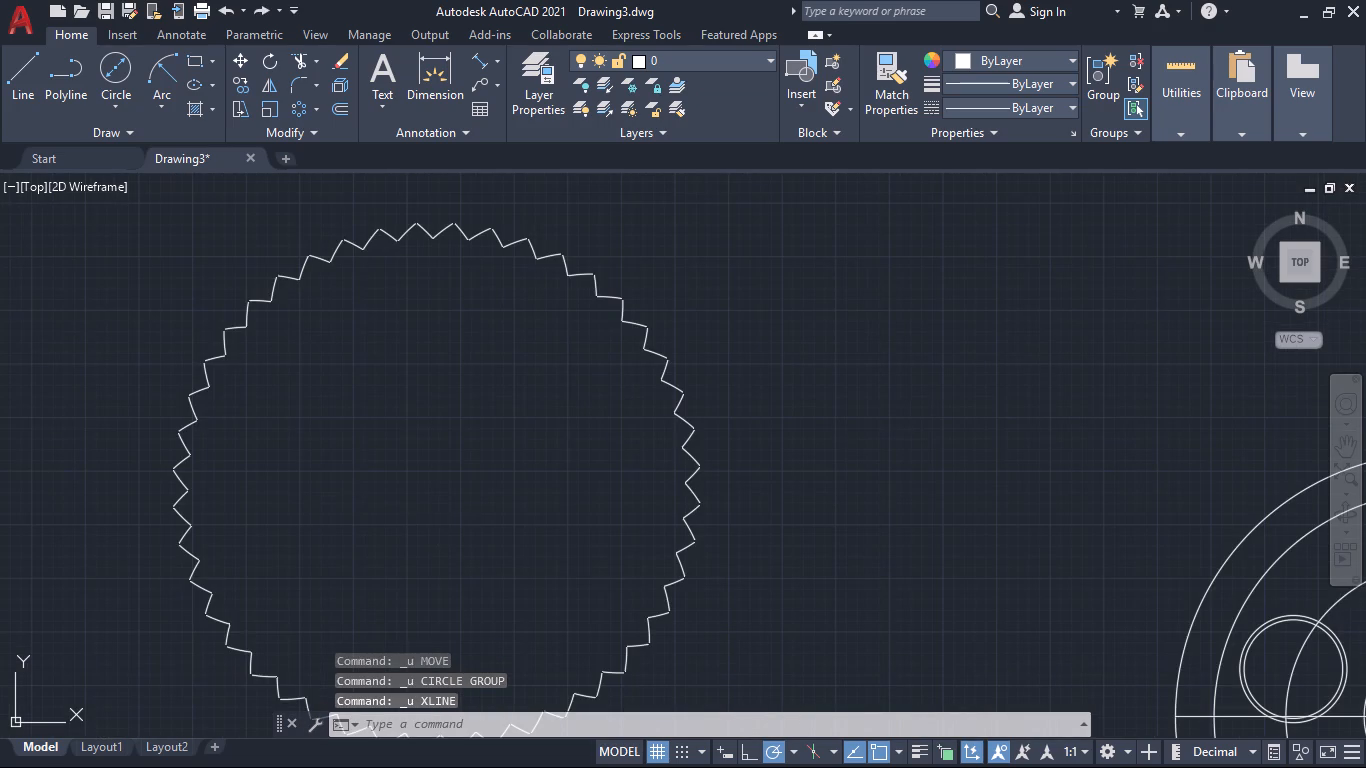
key(ctrl+z)
key(ctrl+z)
key(ctrl+z)
key(ctrl+z)
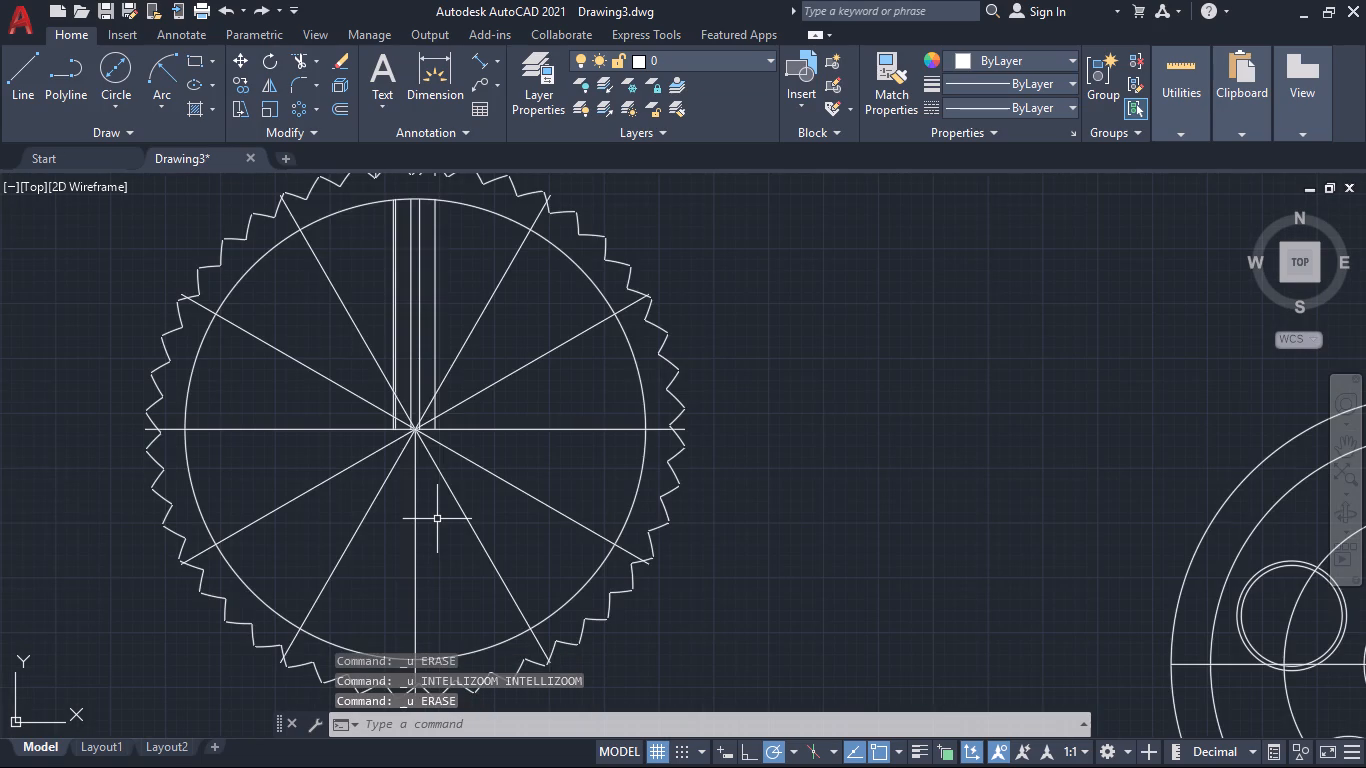
key(ctrl+z)
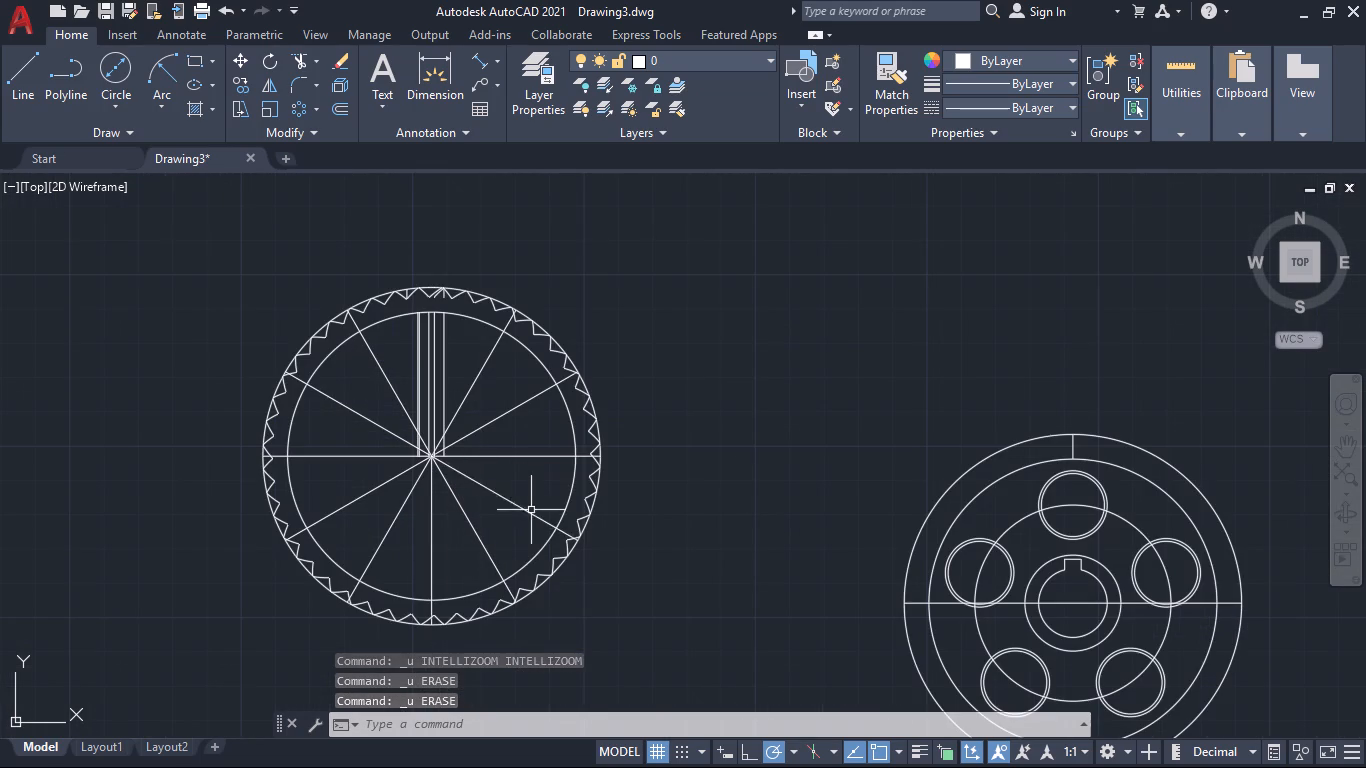
Delete the inner circle, all radial spoke lines and the long vertical construction lines inside the toothed rim, keeping the outer circle.
click(542, 556)
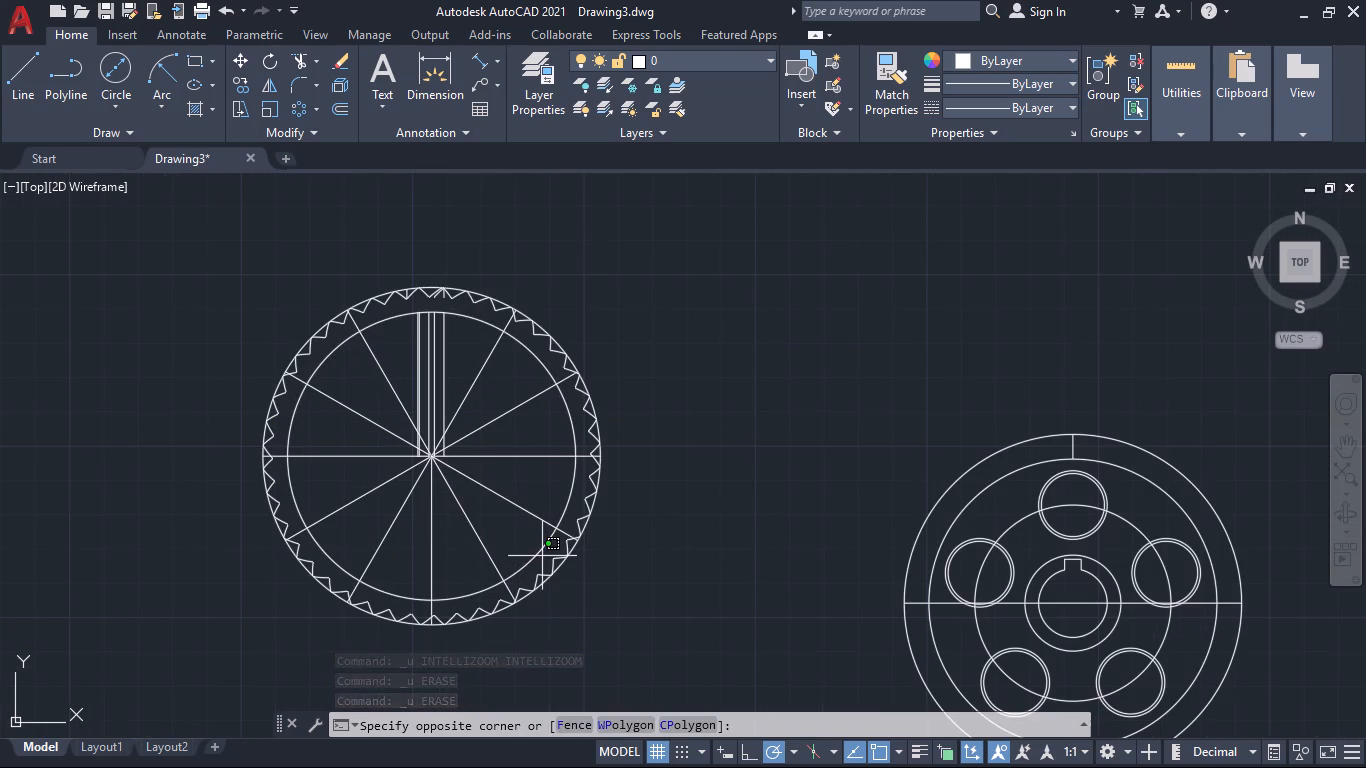
click(339, 383)
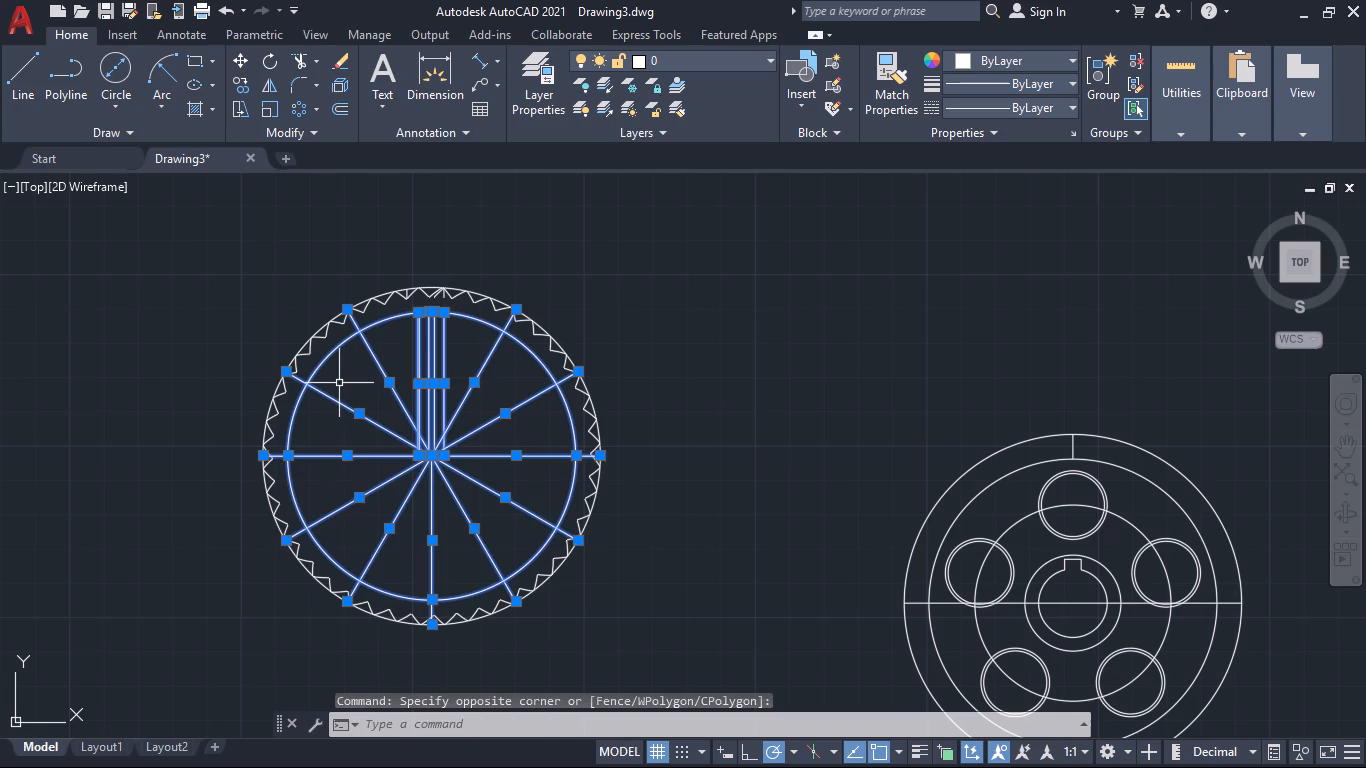
key(Delete)
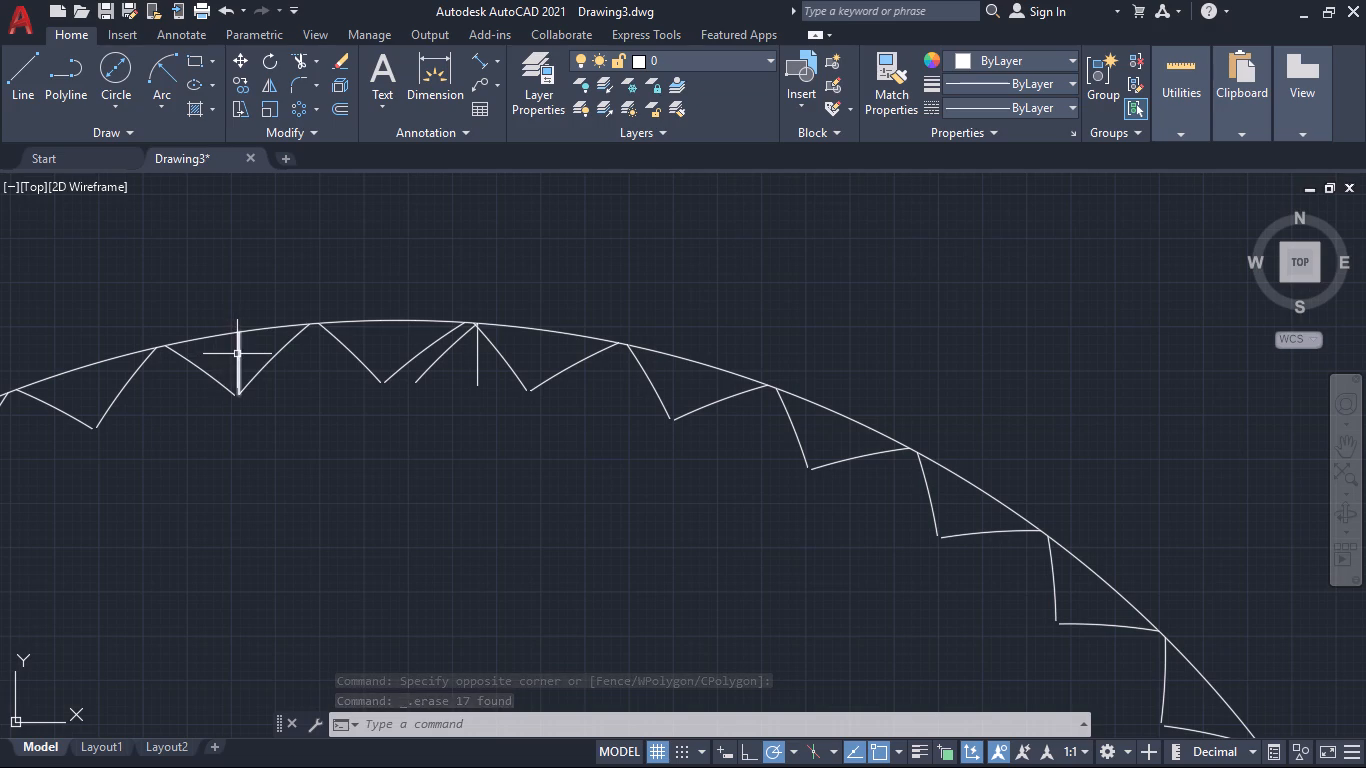
Delete the two short vertical lines and the stray slanted arc among the rim's upper teeth.
click(240, 354)
click(424, 373)
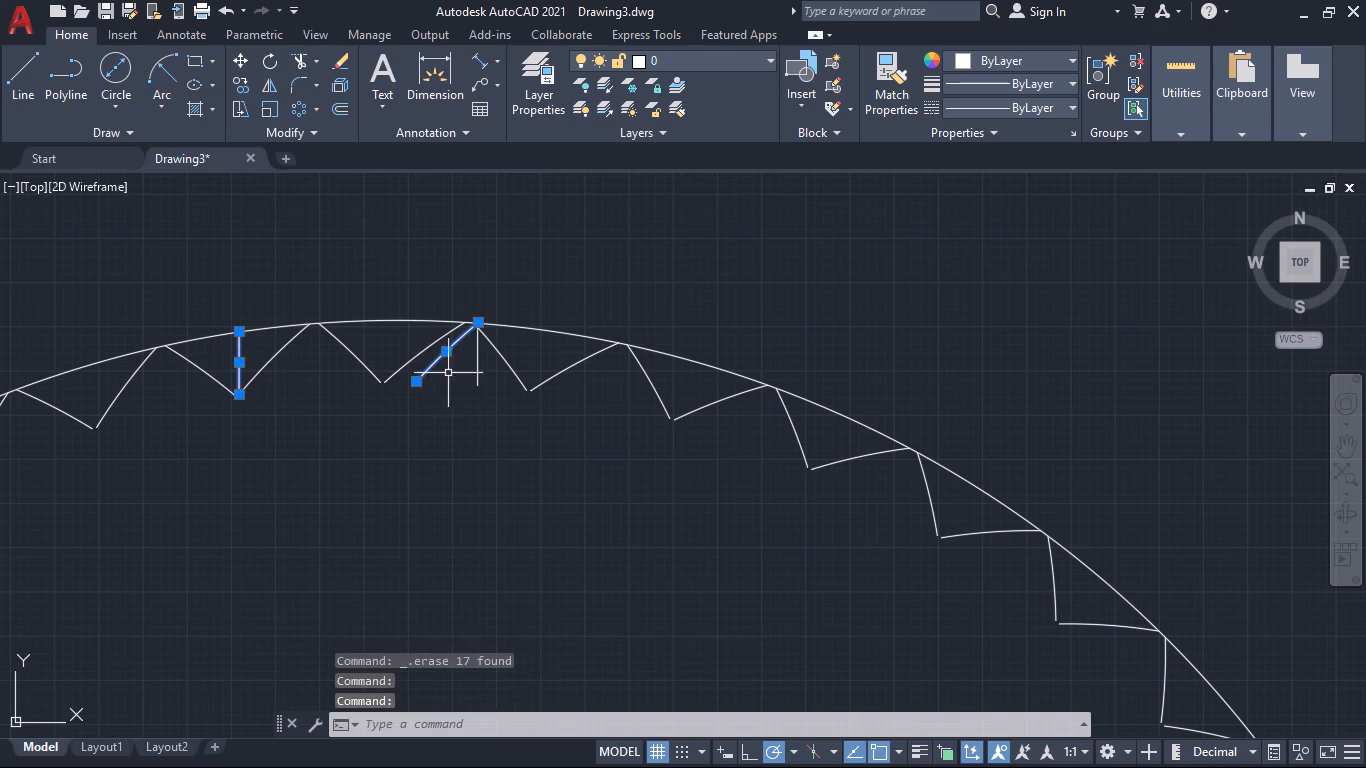
click(476, 374)
key(Delete)
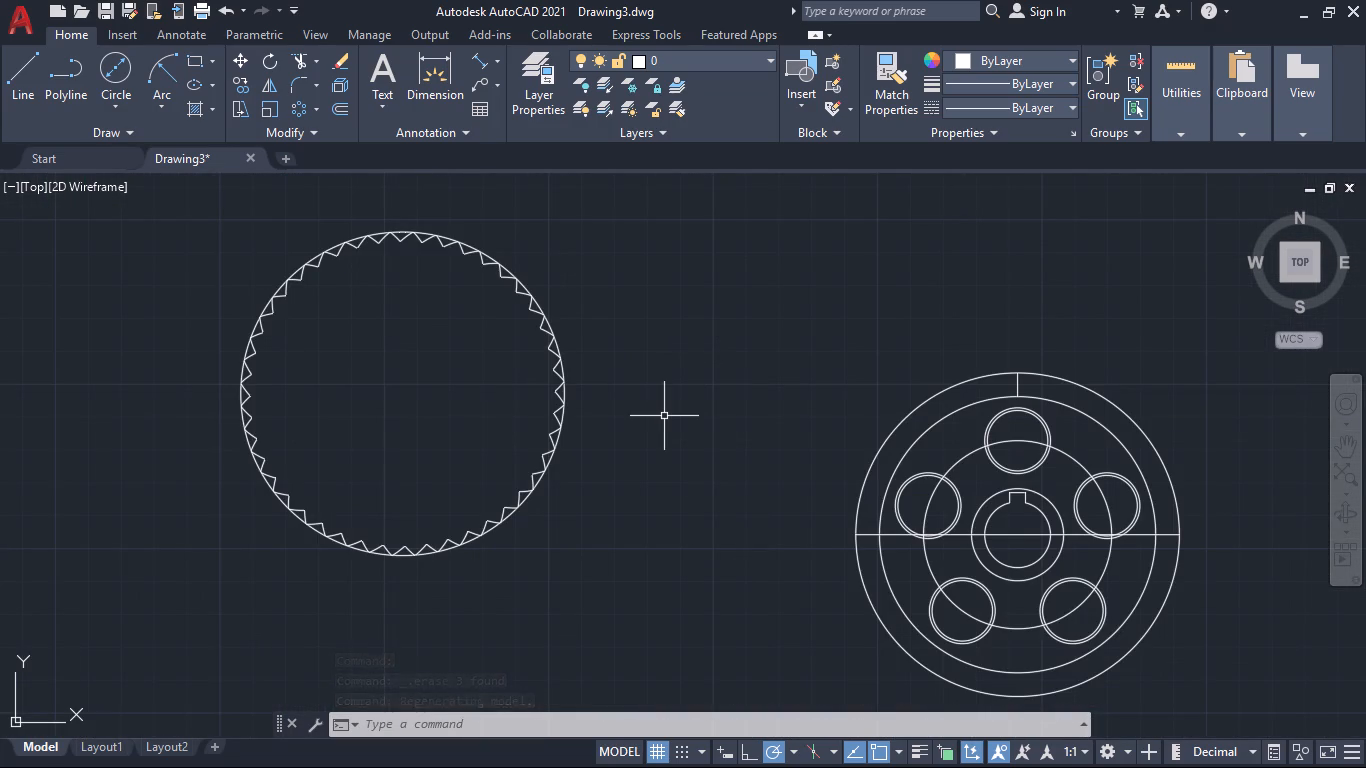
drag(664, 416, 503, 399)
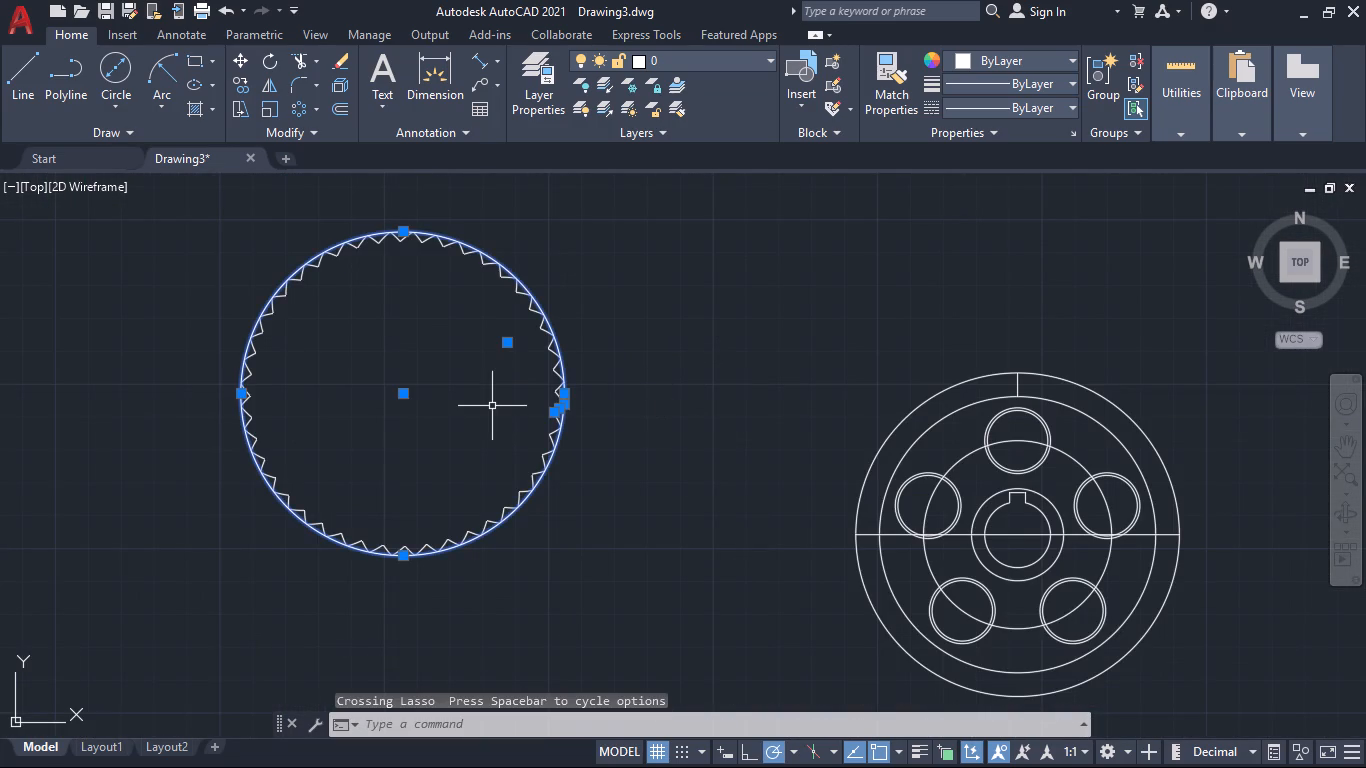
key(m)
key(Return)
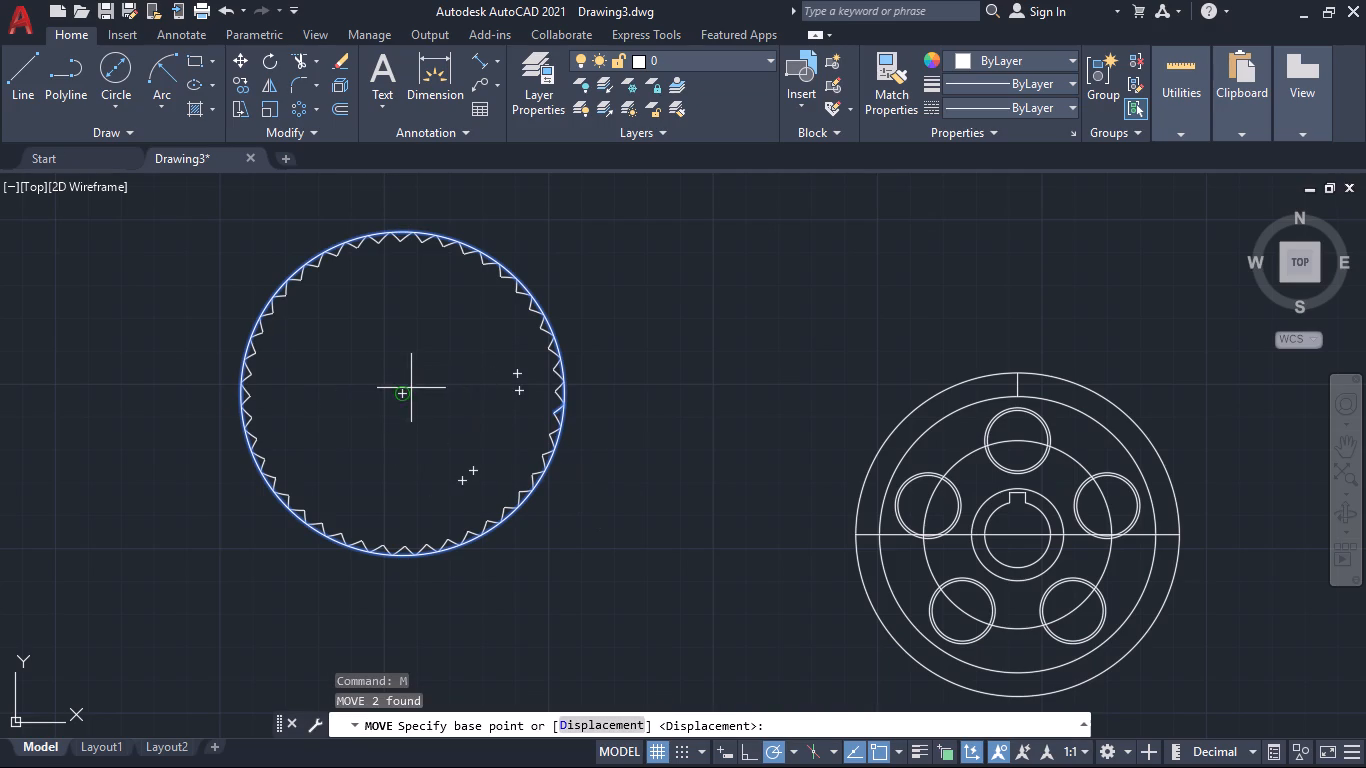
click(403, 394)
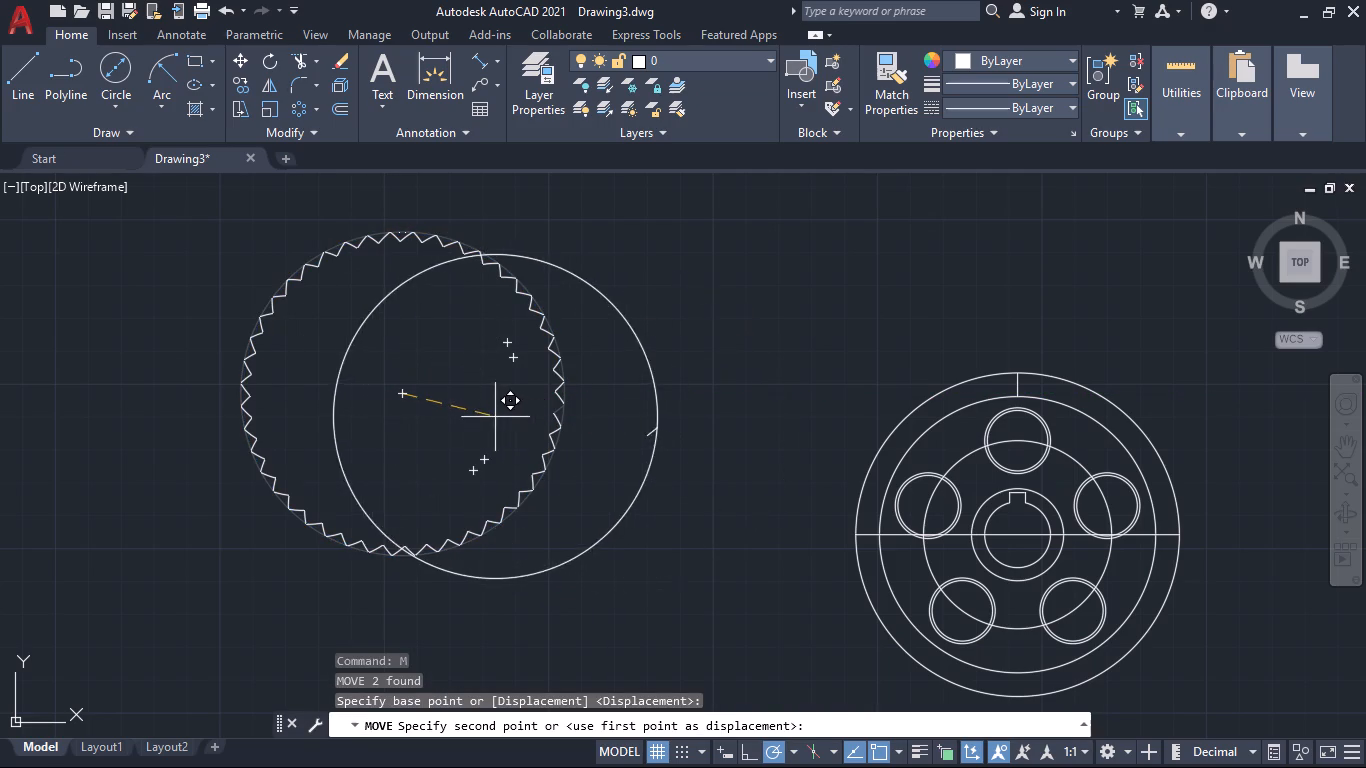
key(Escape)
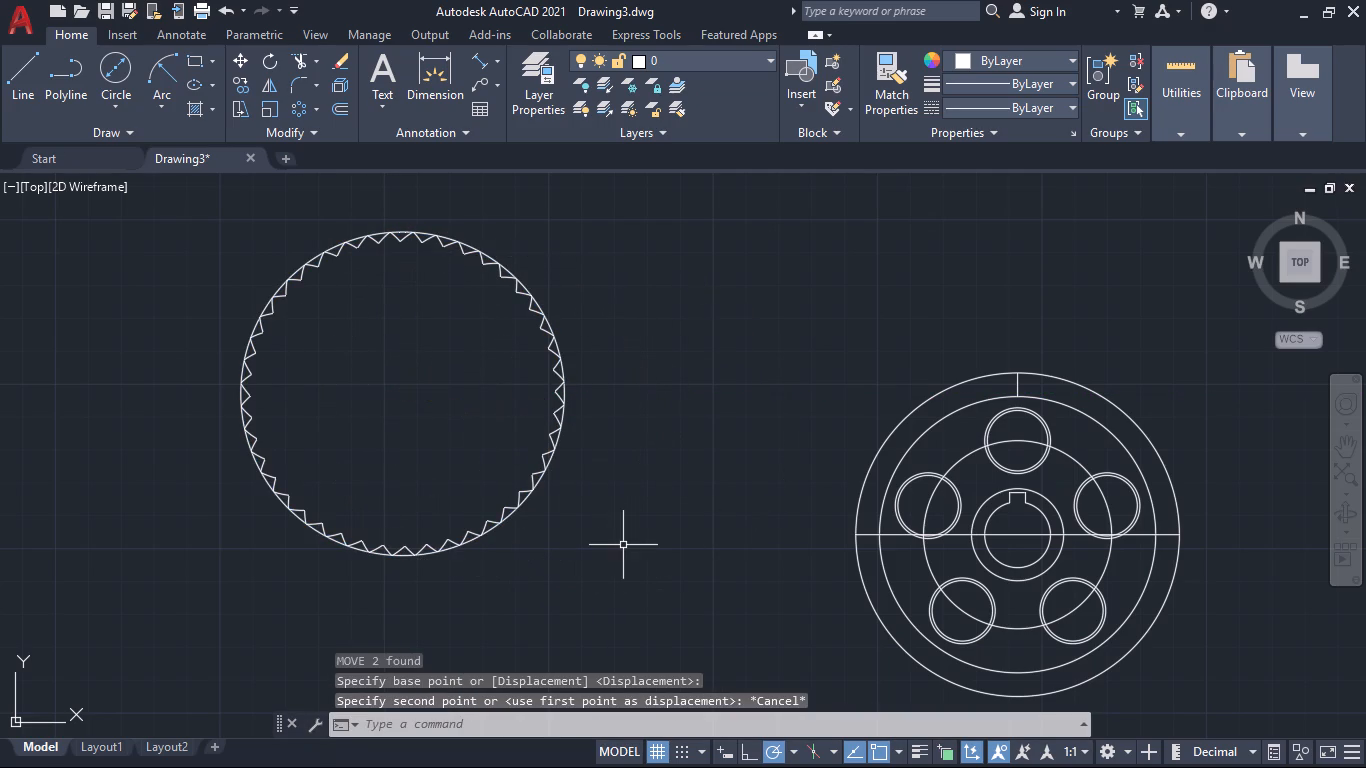
Move the whole toothed rim with its outer circle from the circle's centre onto the centre of the first wheel.
click(625, 552)
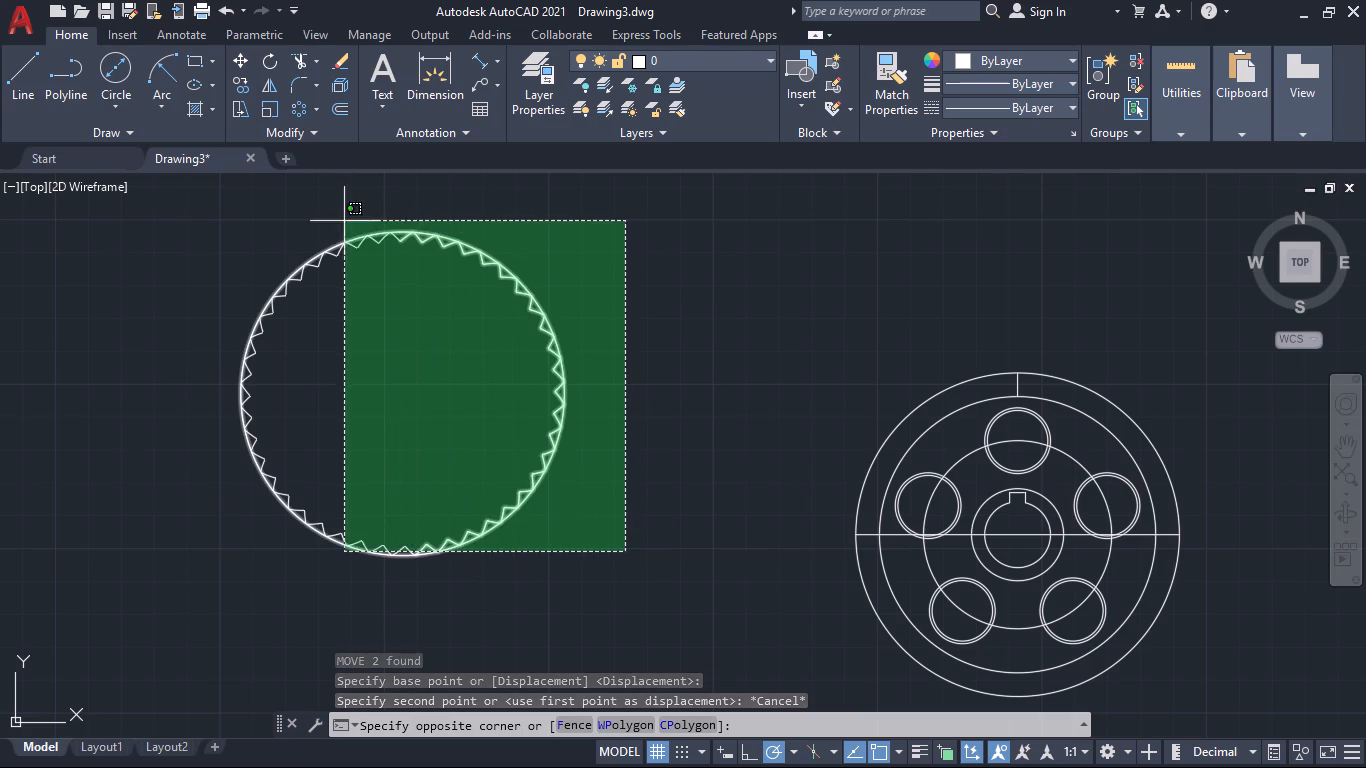
click(206, 234)
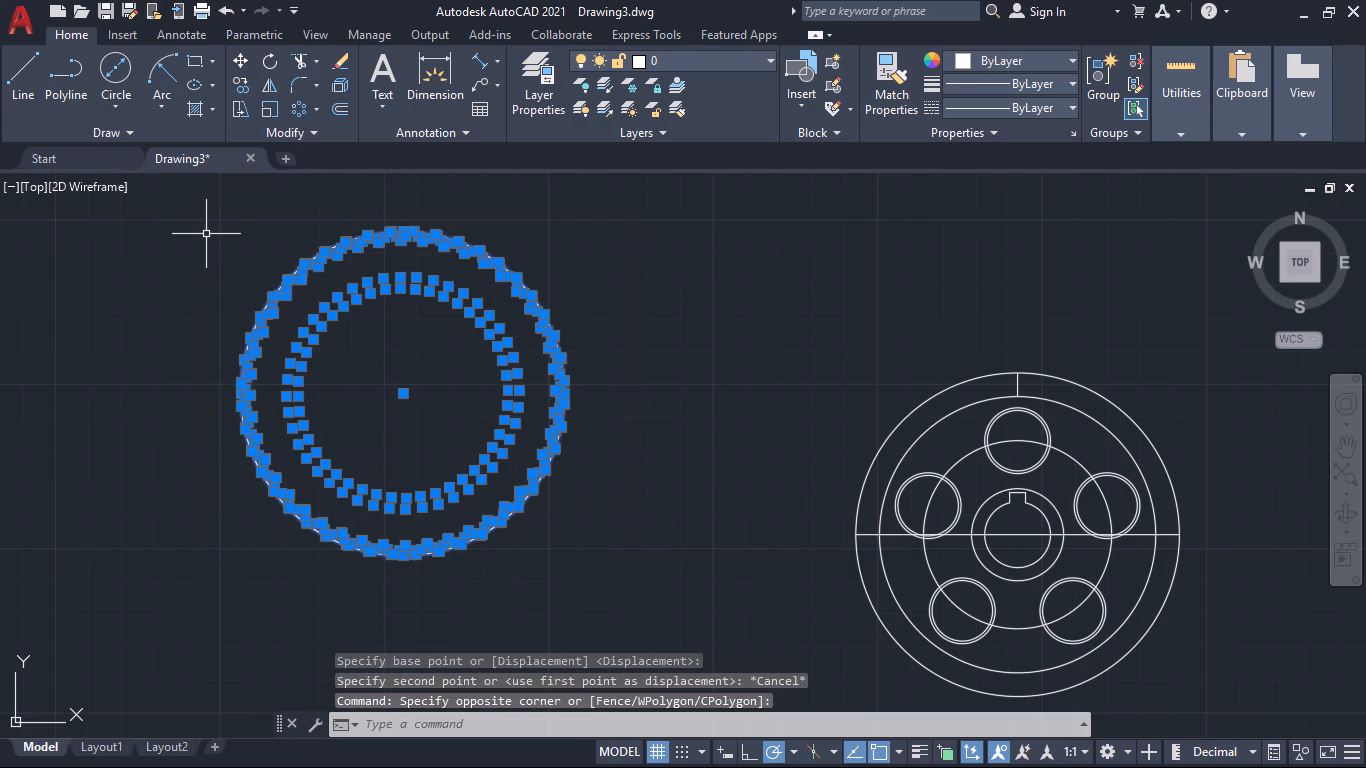
key(m)
key(Return)
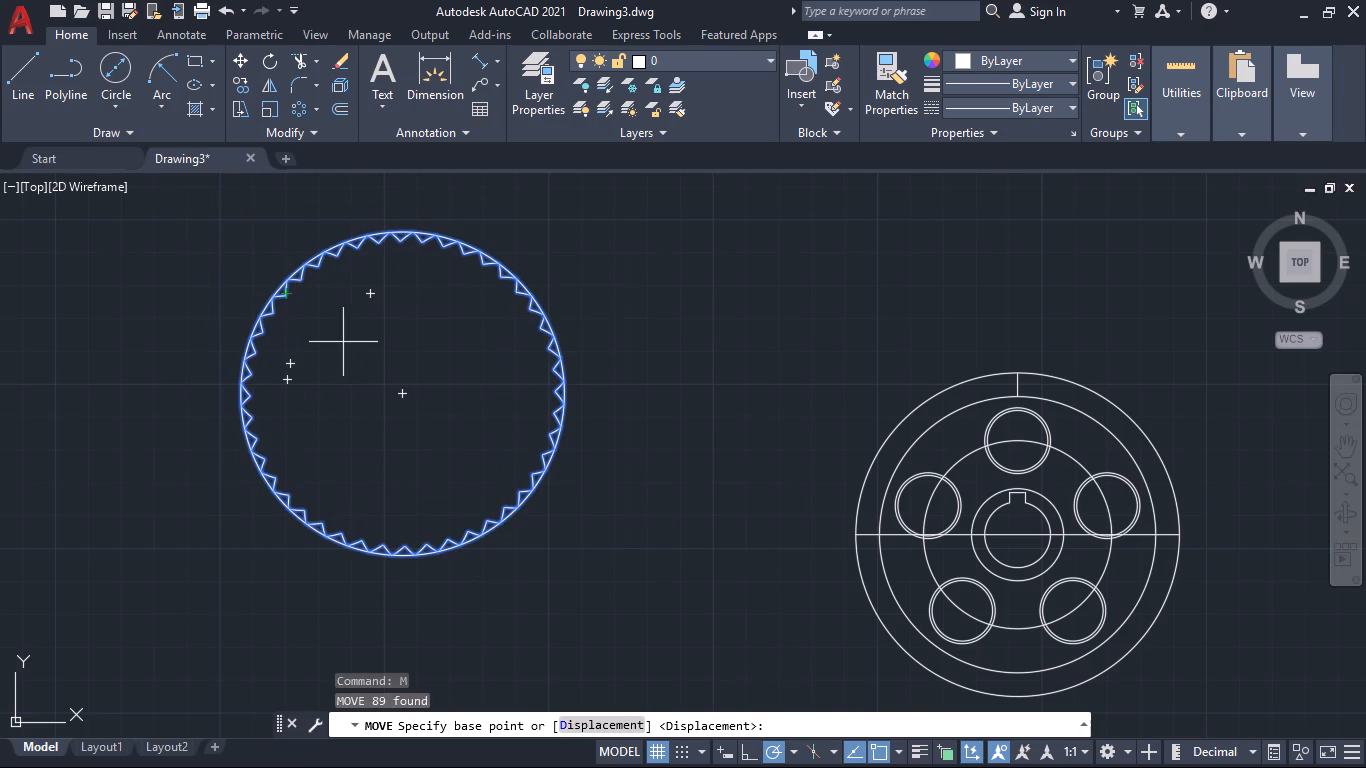
click(400, 396)
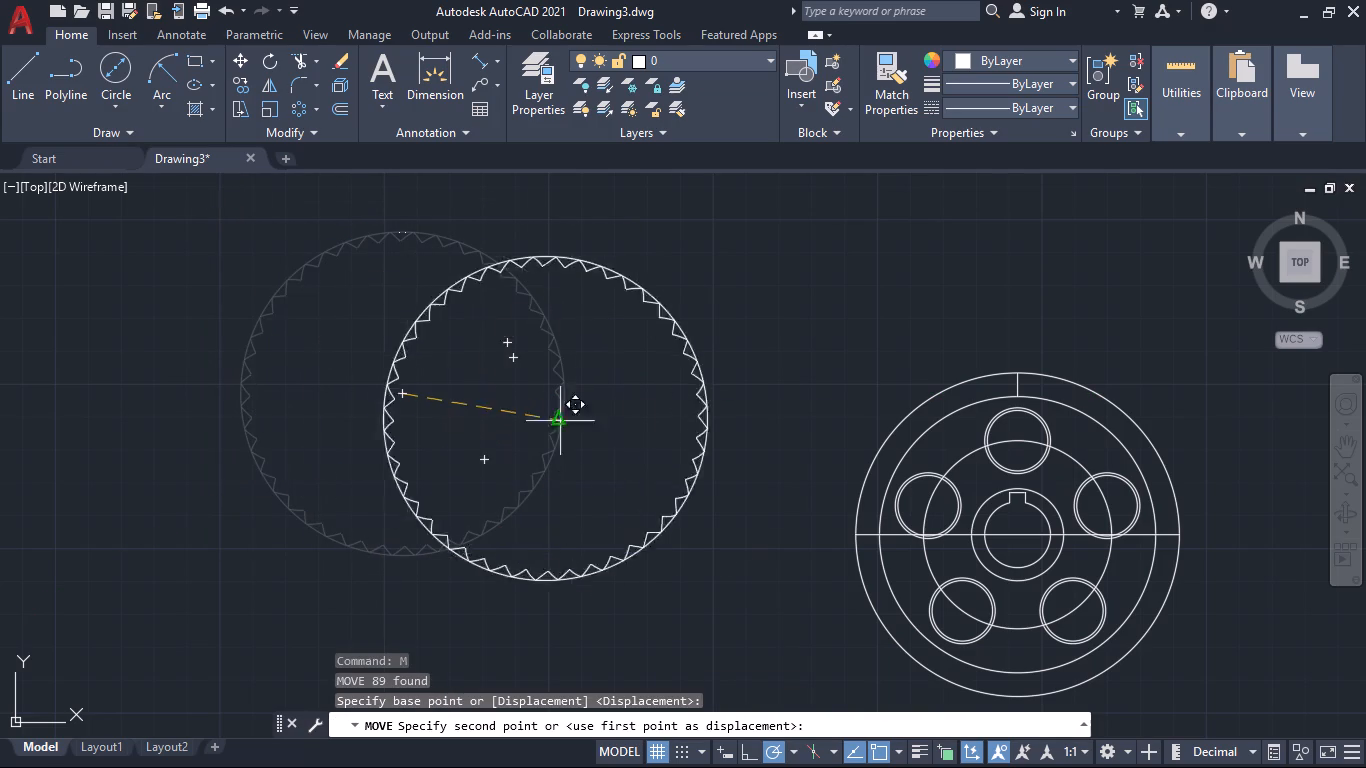
click(1018, 532)
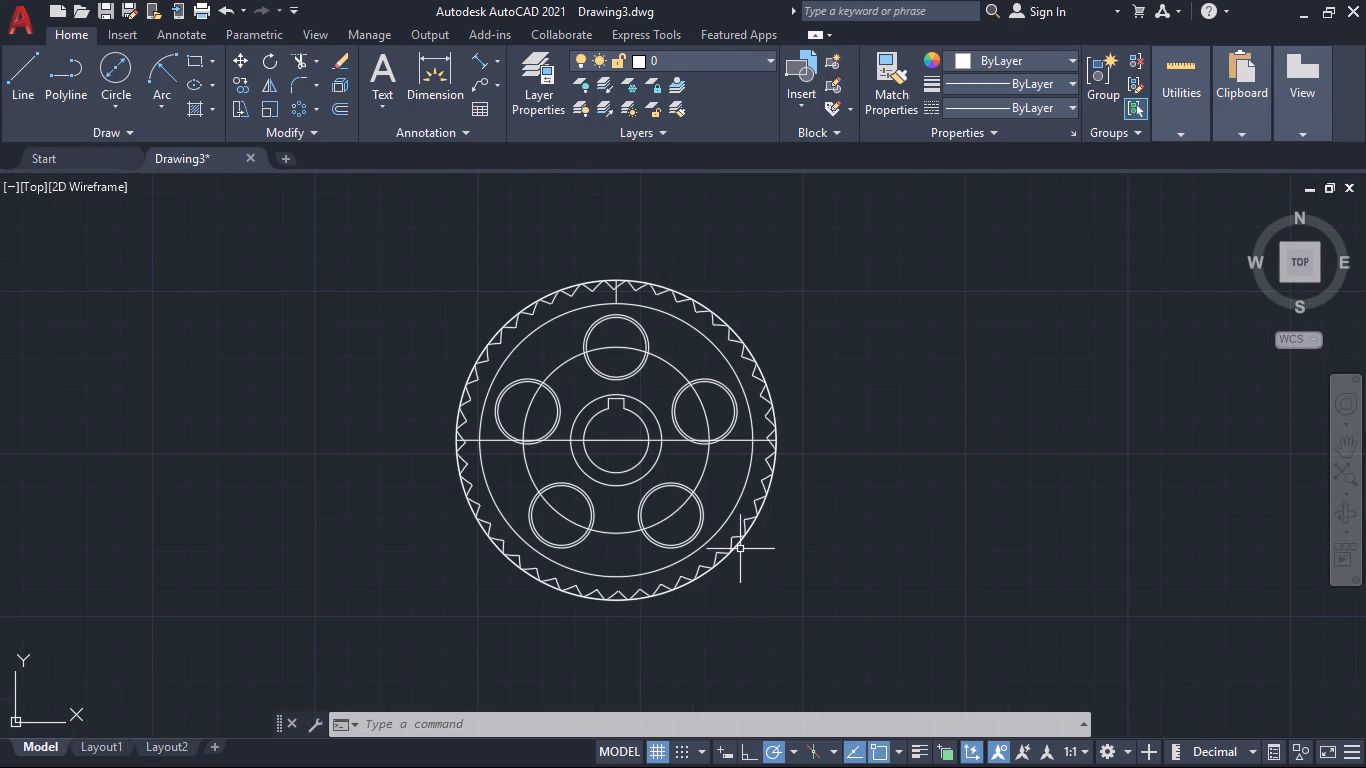
Delete both coincident outer circles around the tooth tips of the combined wheel.
click(738, 546)
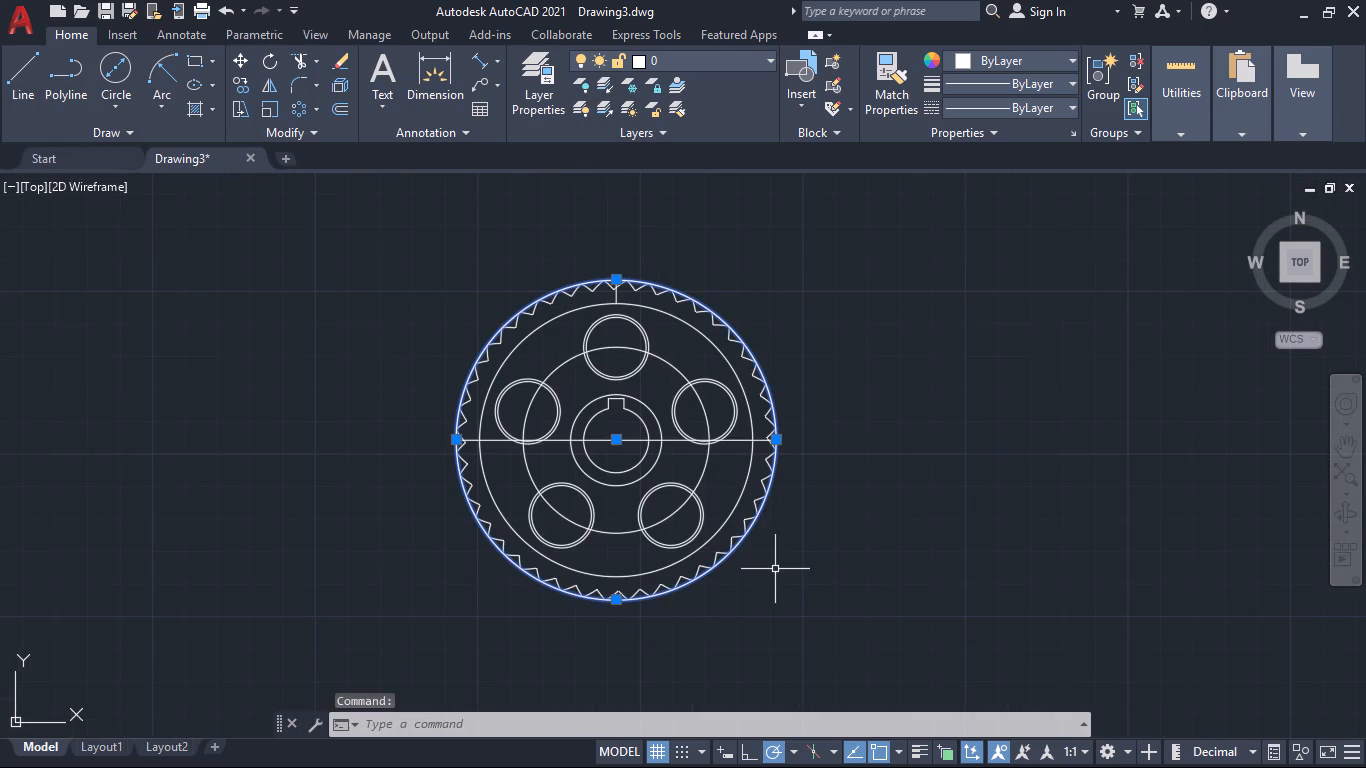
key(Delete)
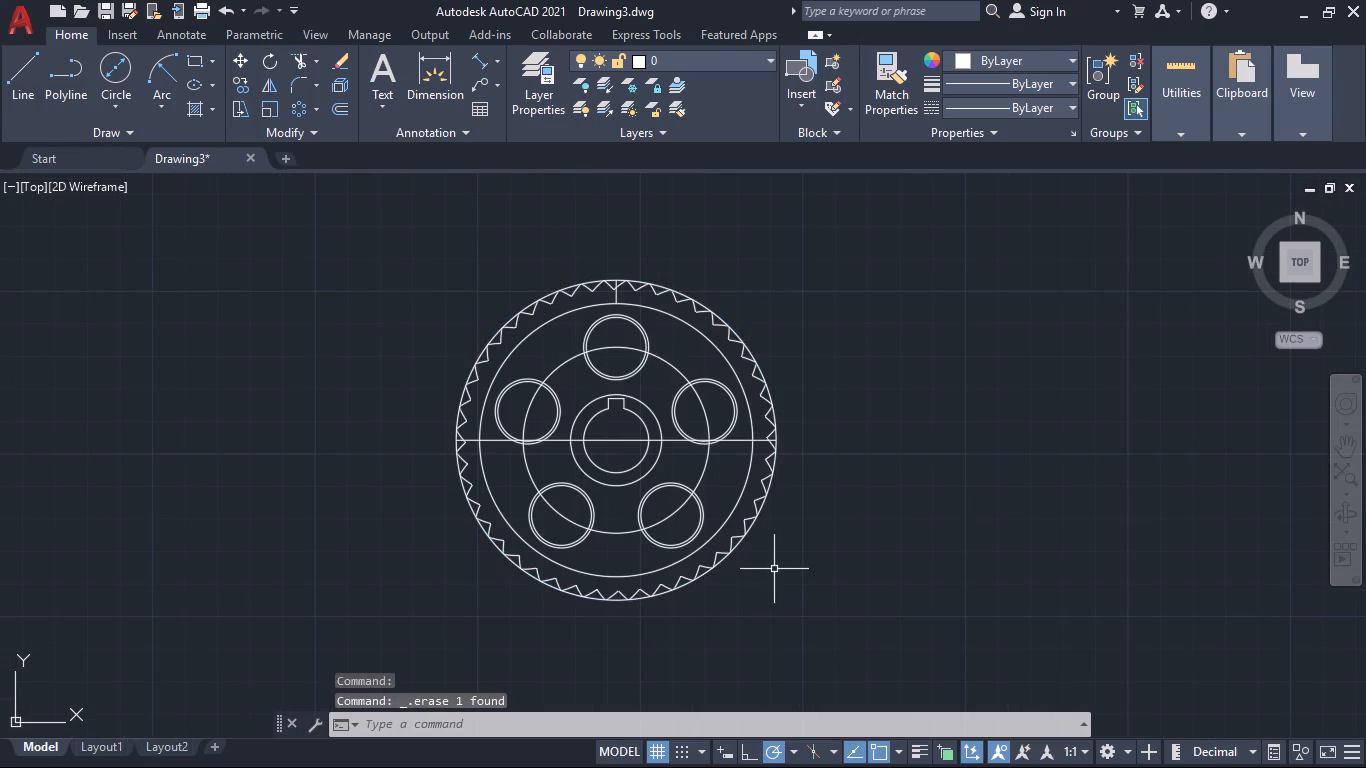
click(738, 545)
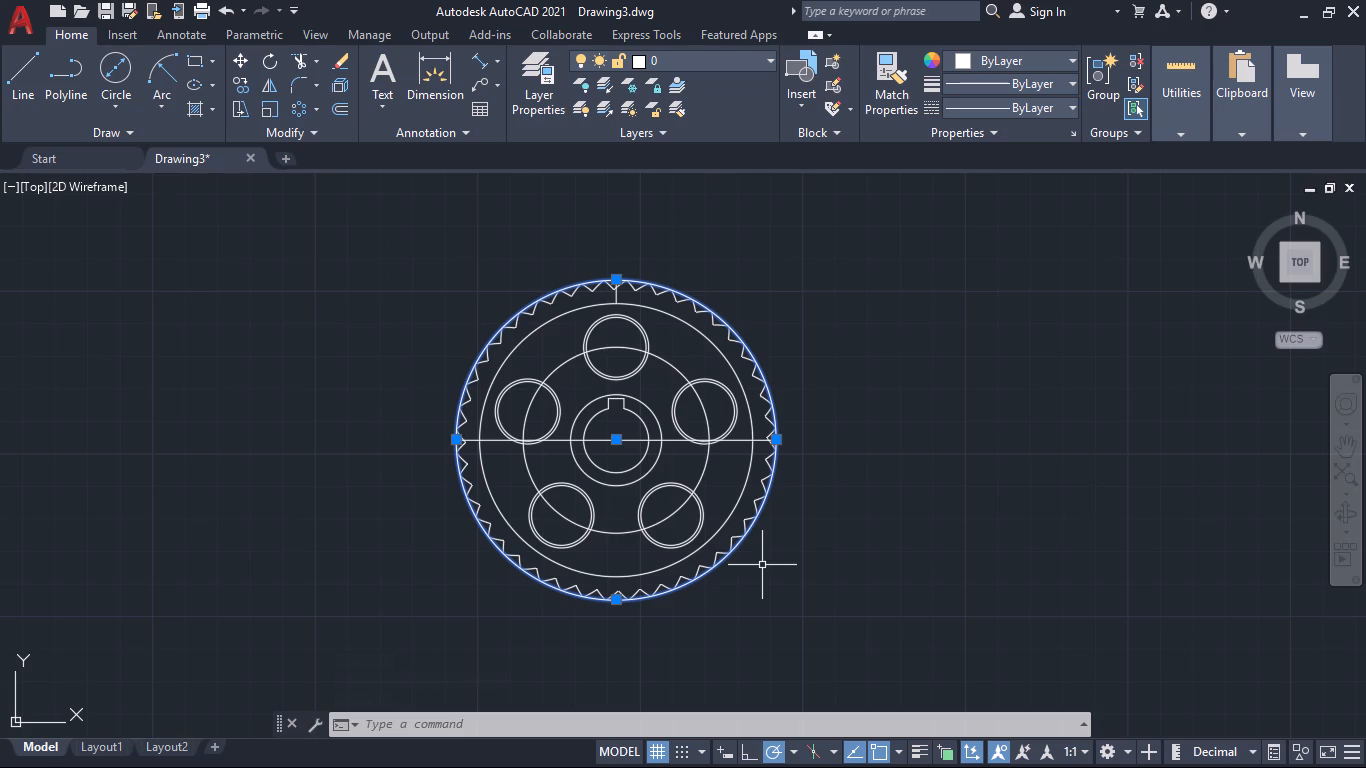
key(Delete)
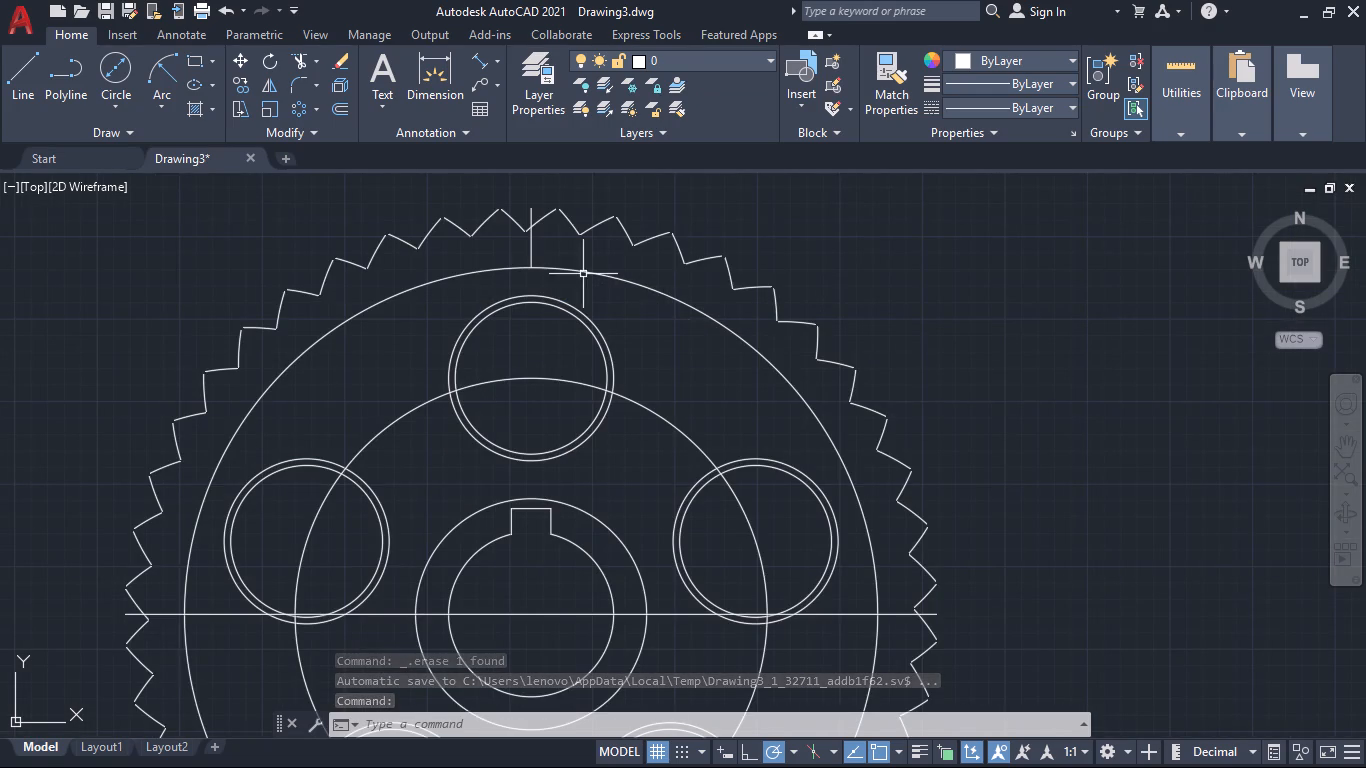
Delete the short vertical line between the top teeth and the circle just inside the toothed rim.
click(532, 251)
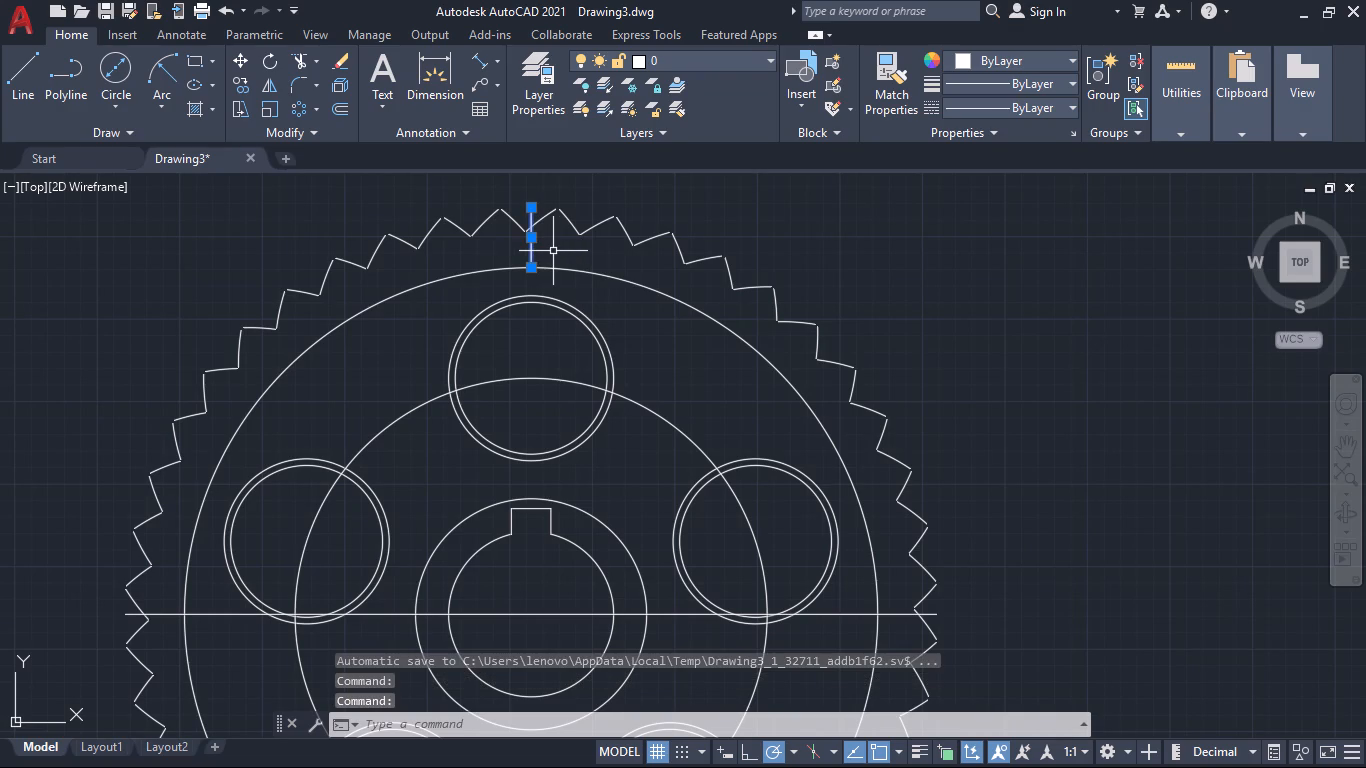
key(Delete)
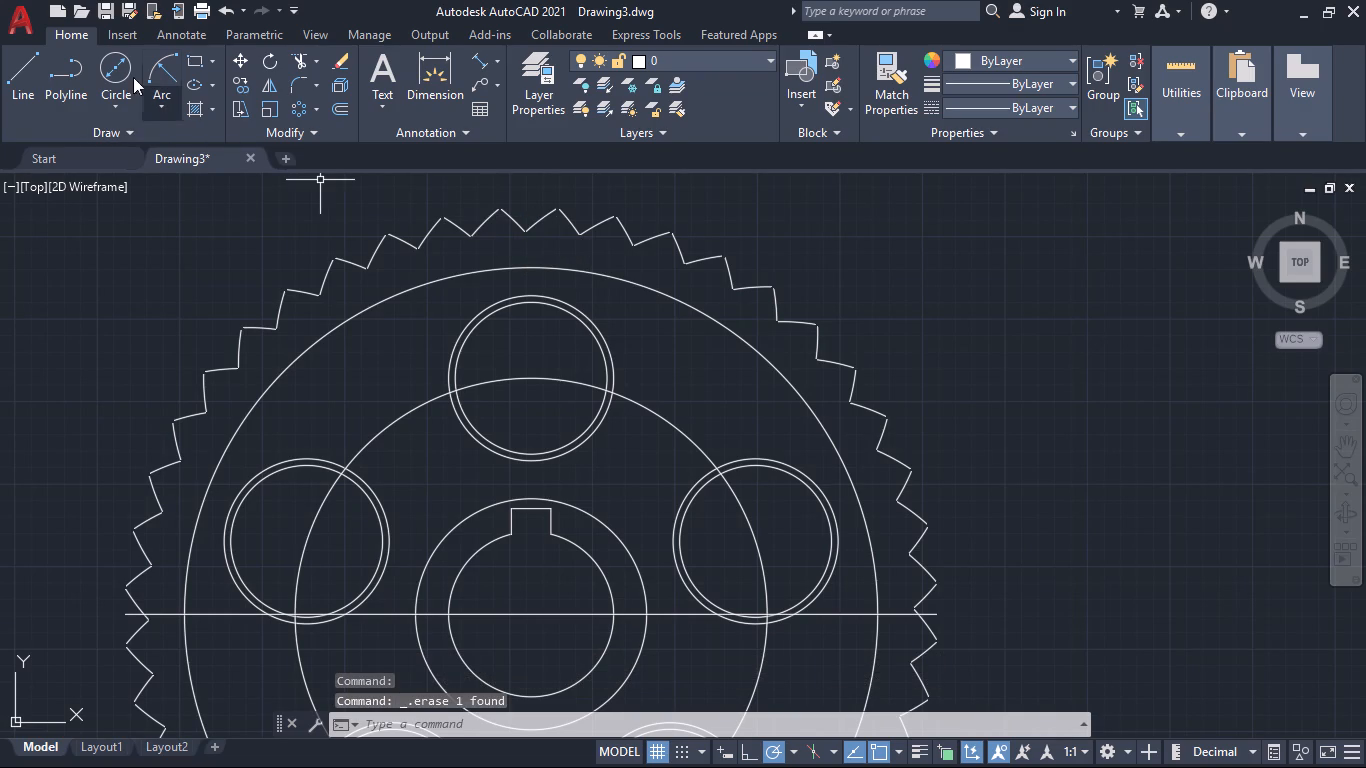
Draw short lines closing the tip gap of the tooth just left of top centre and the root gap on its right.
click(28, 65)
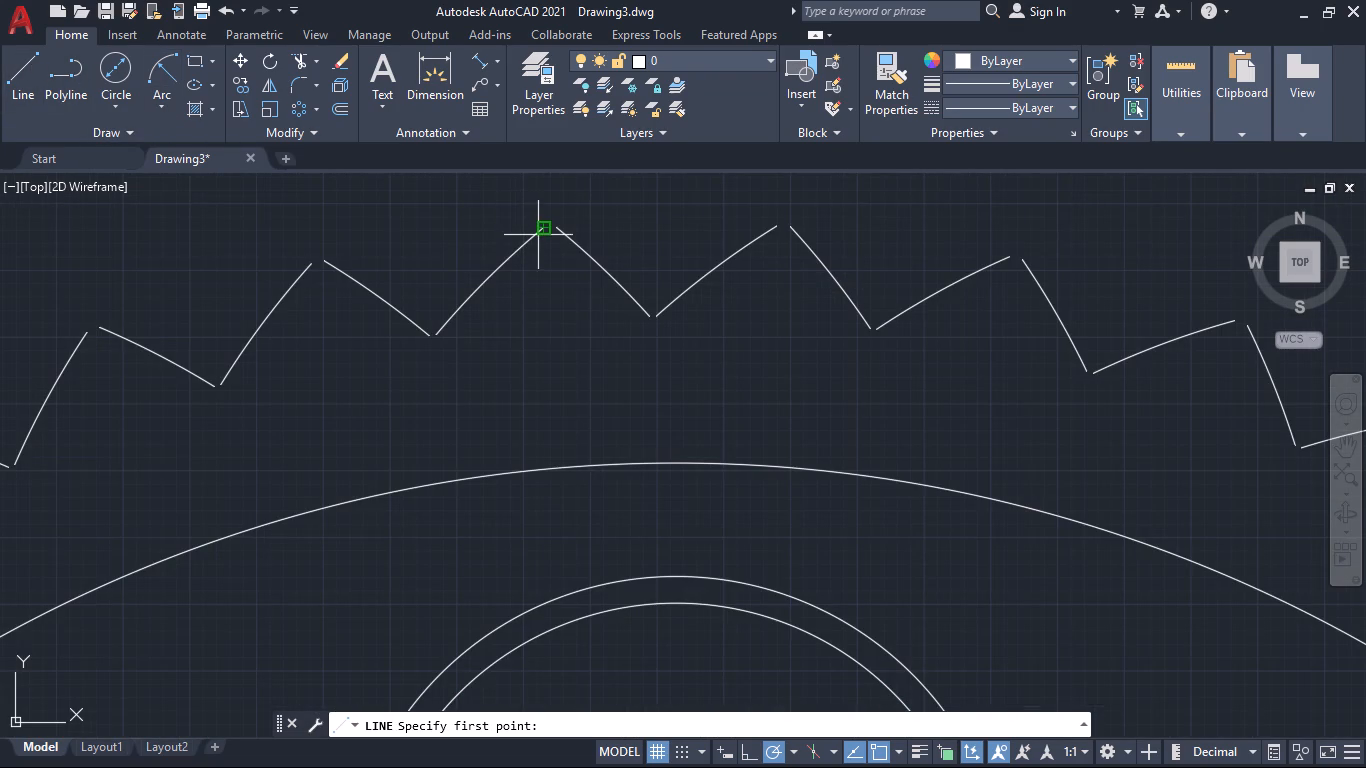
click(538, 231)
click(558, 231)
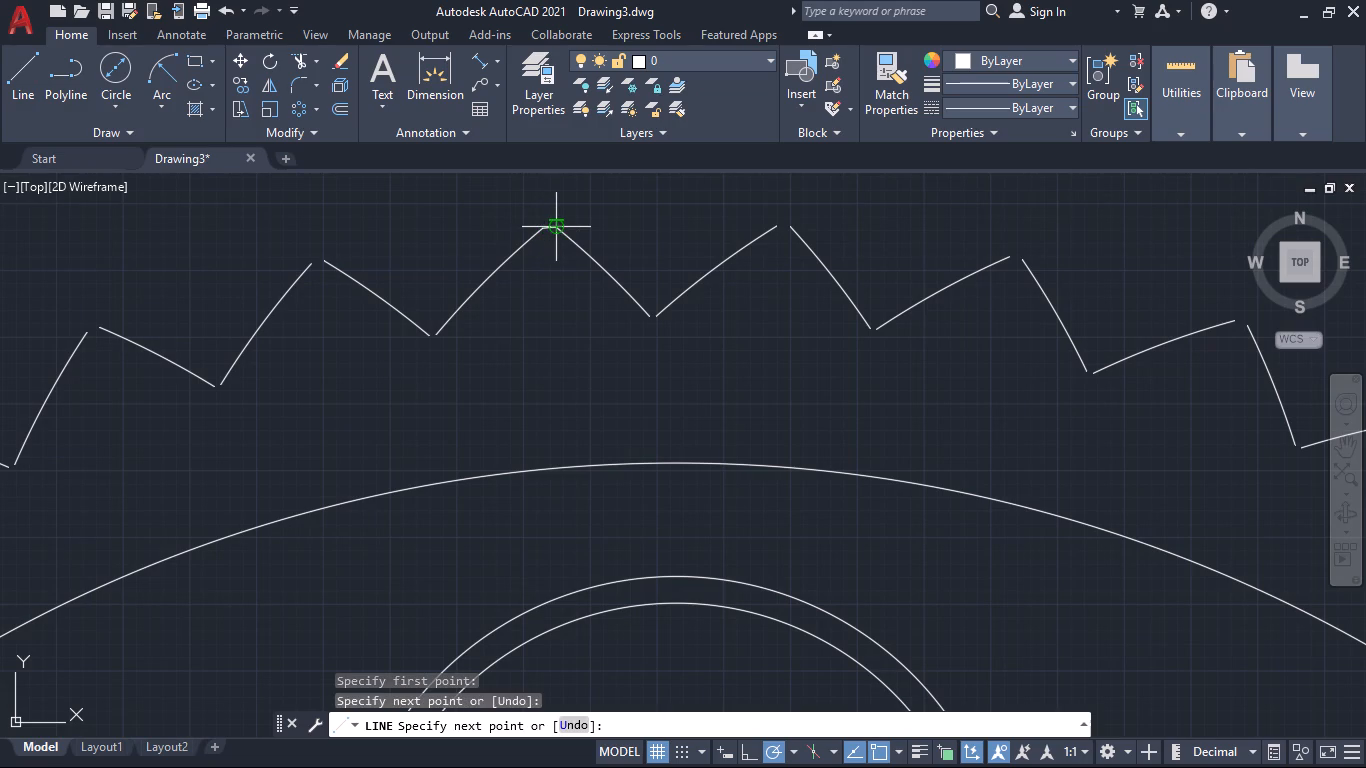
key(space)
key(space)
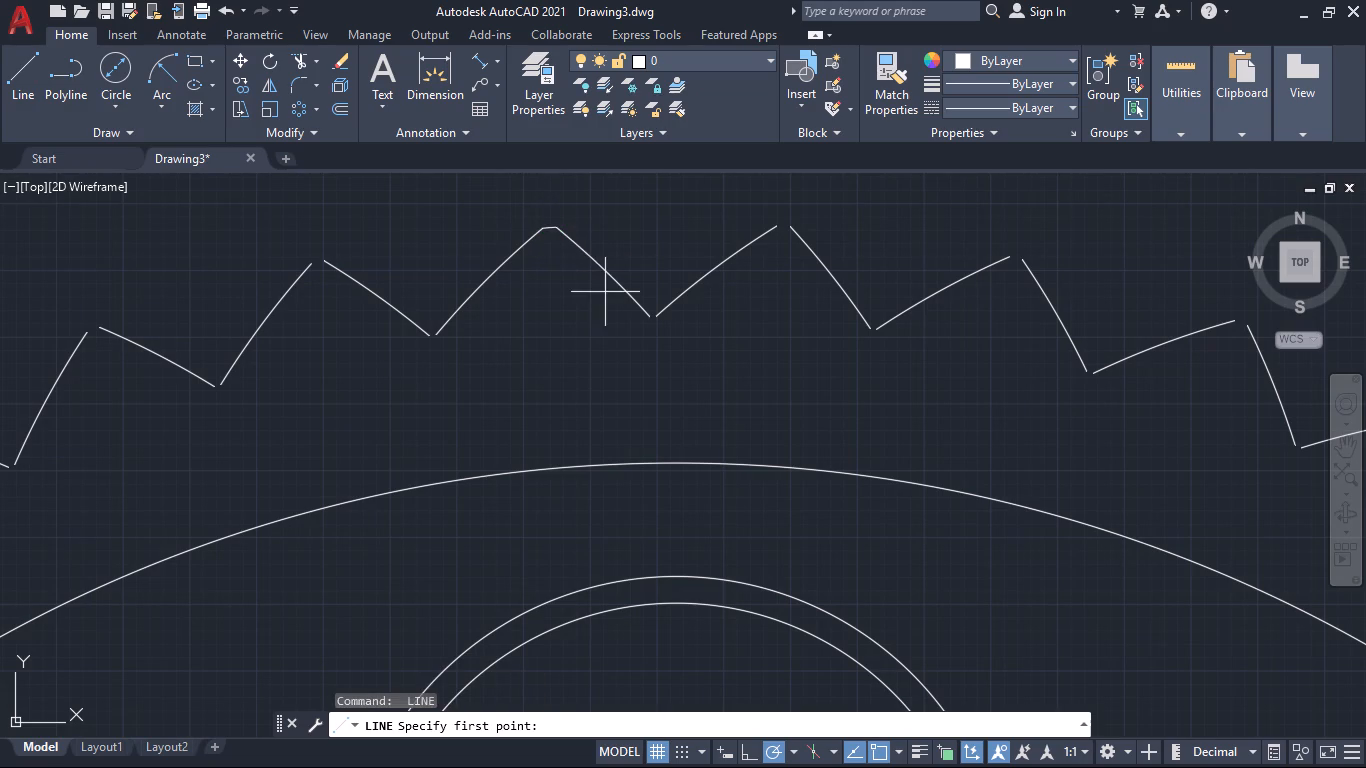
click(649, 317)
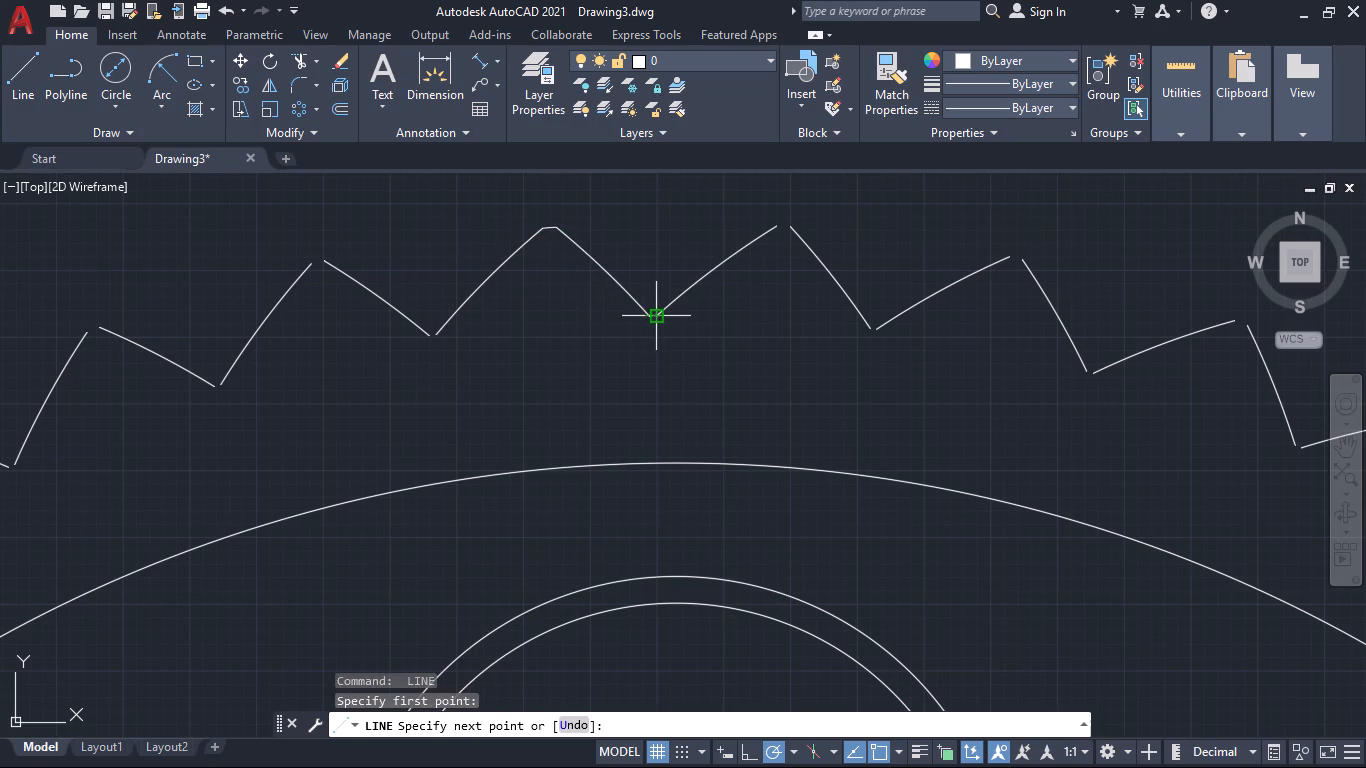
click(633, 316)
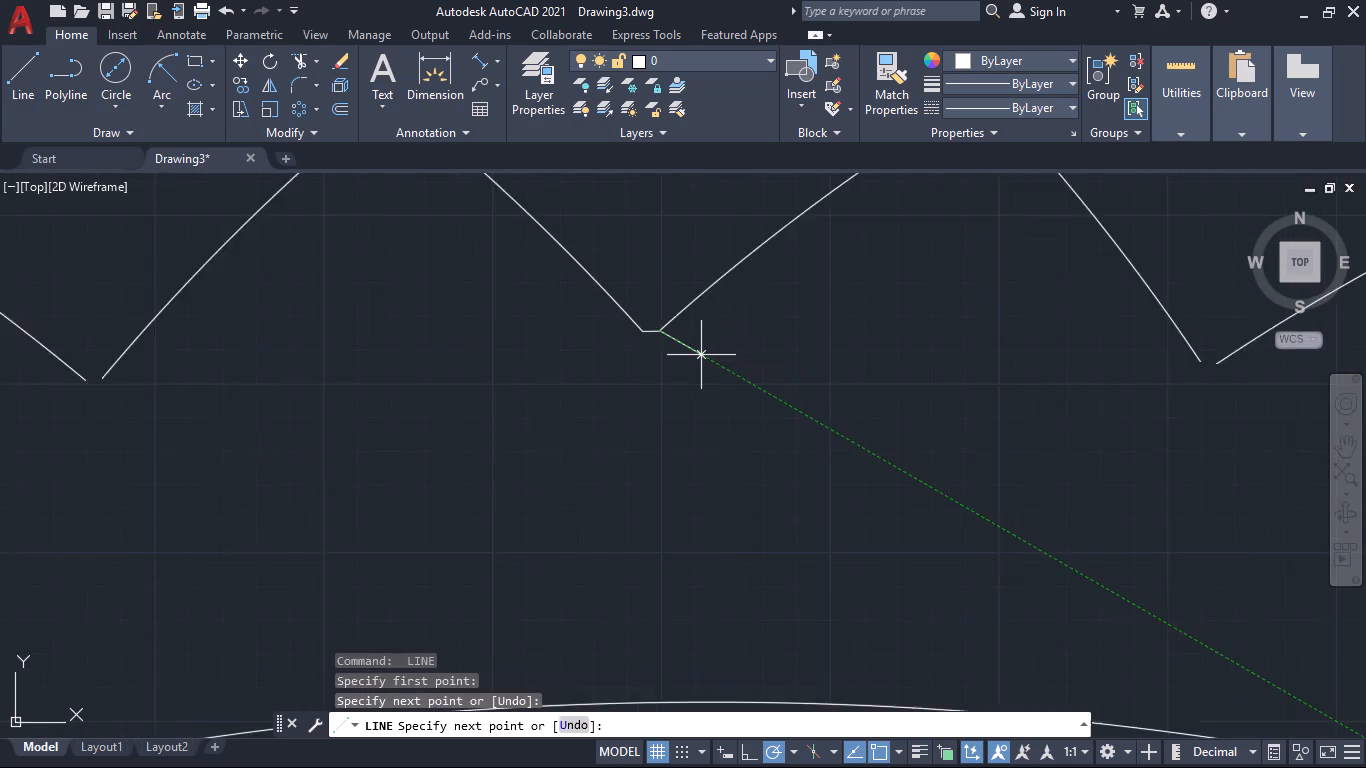
key(space)
key(space)
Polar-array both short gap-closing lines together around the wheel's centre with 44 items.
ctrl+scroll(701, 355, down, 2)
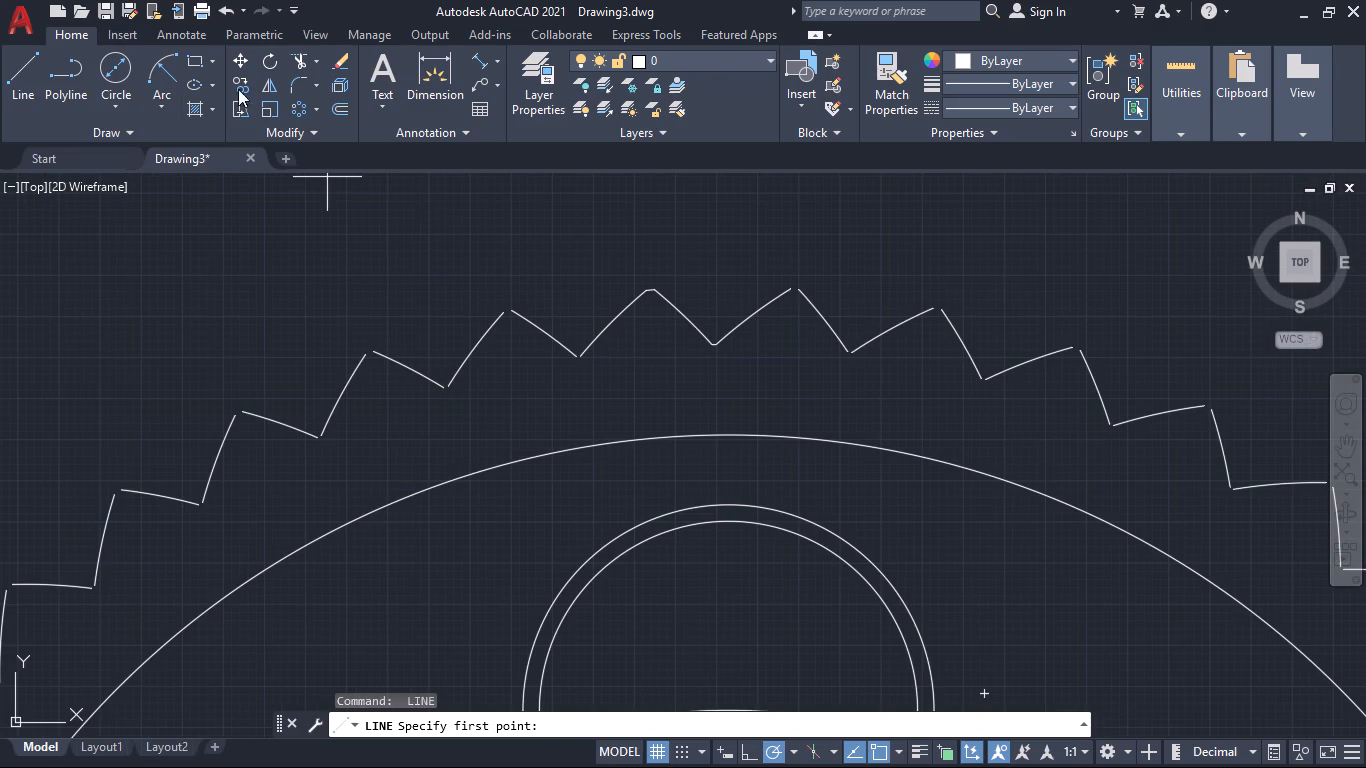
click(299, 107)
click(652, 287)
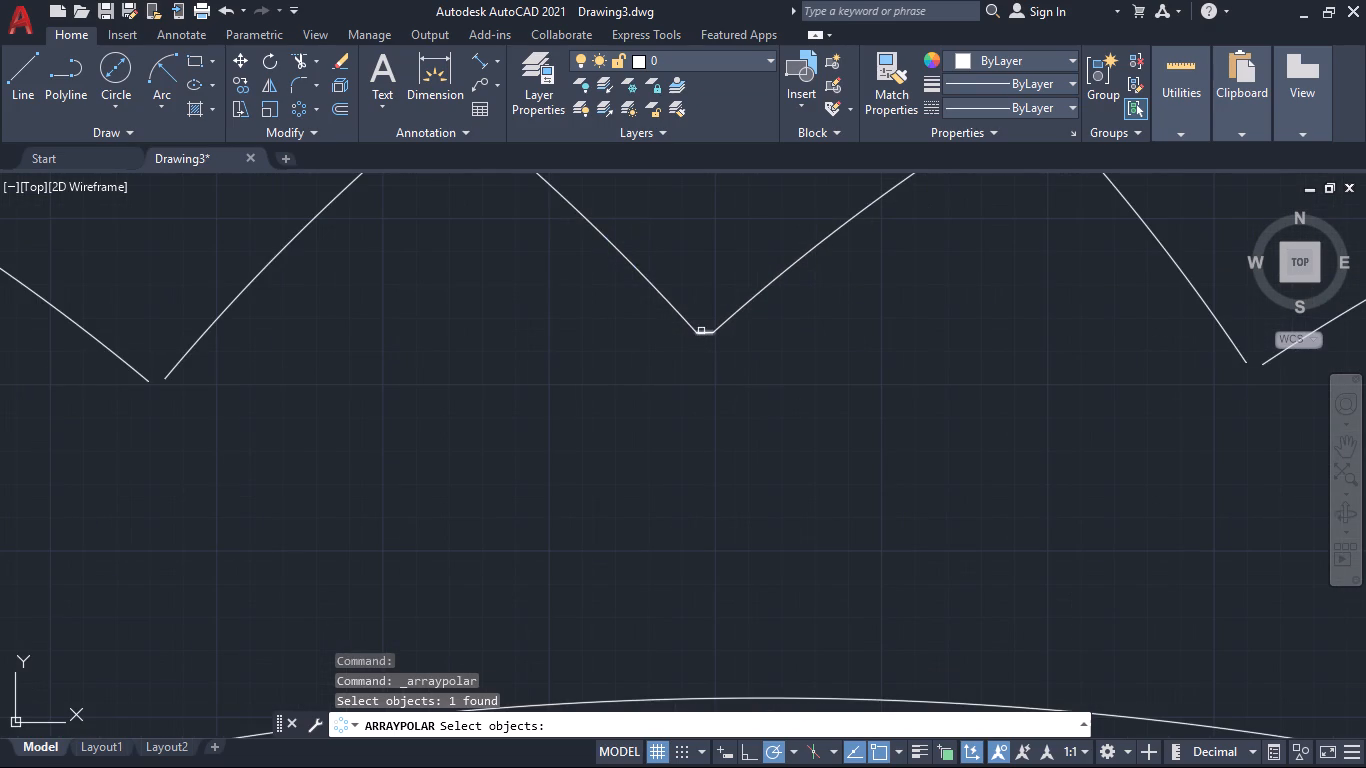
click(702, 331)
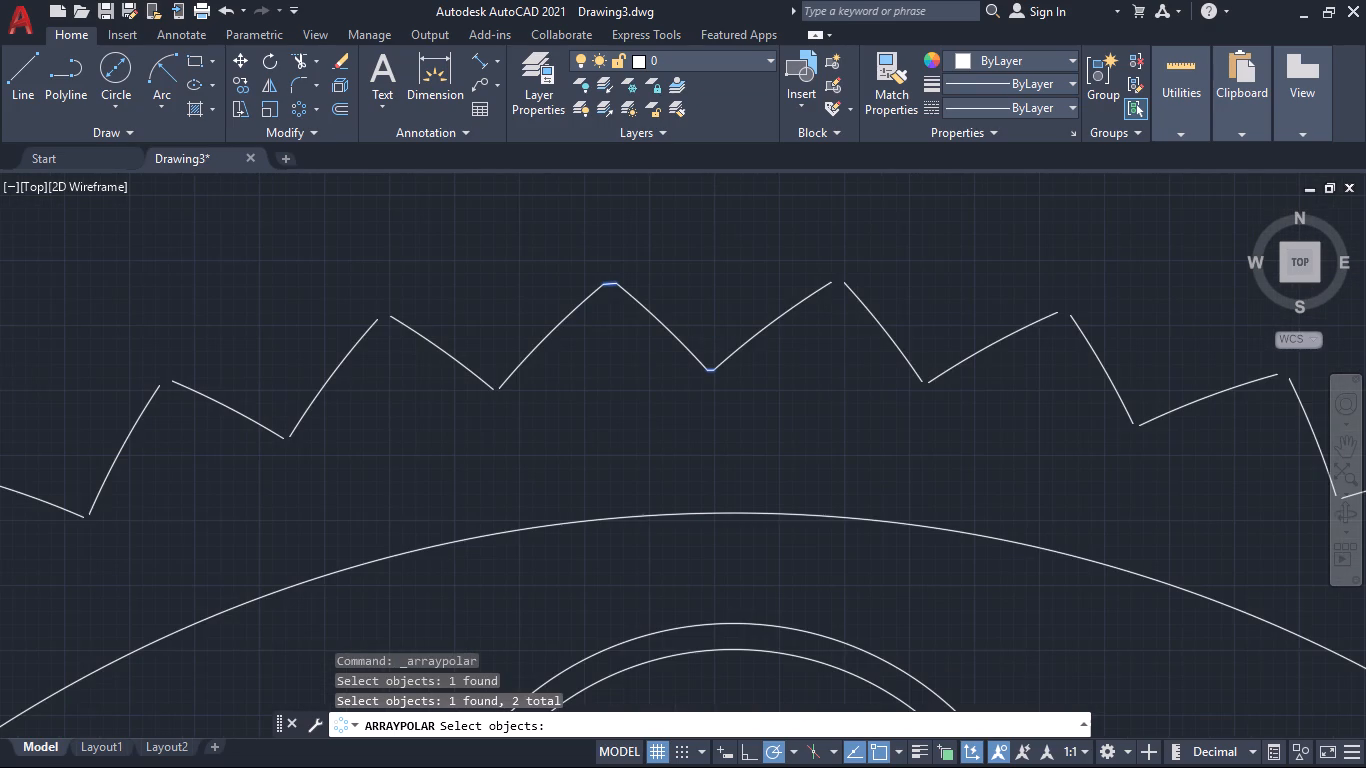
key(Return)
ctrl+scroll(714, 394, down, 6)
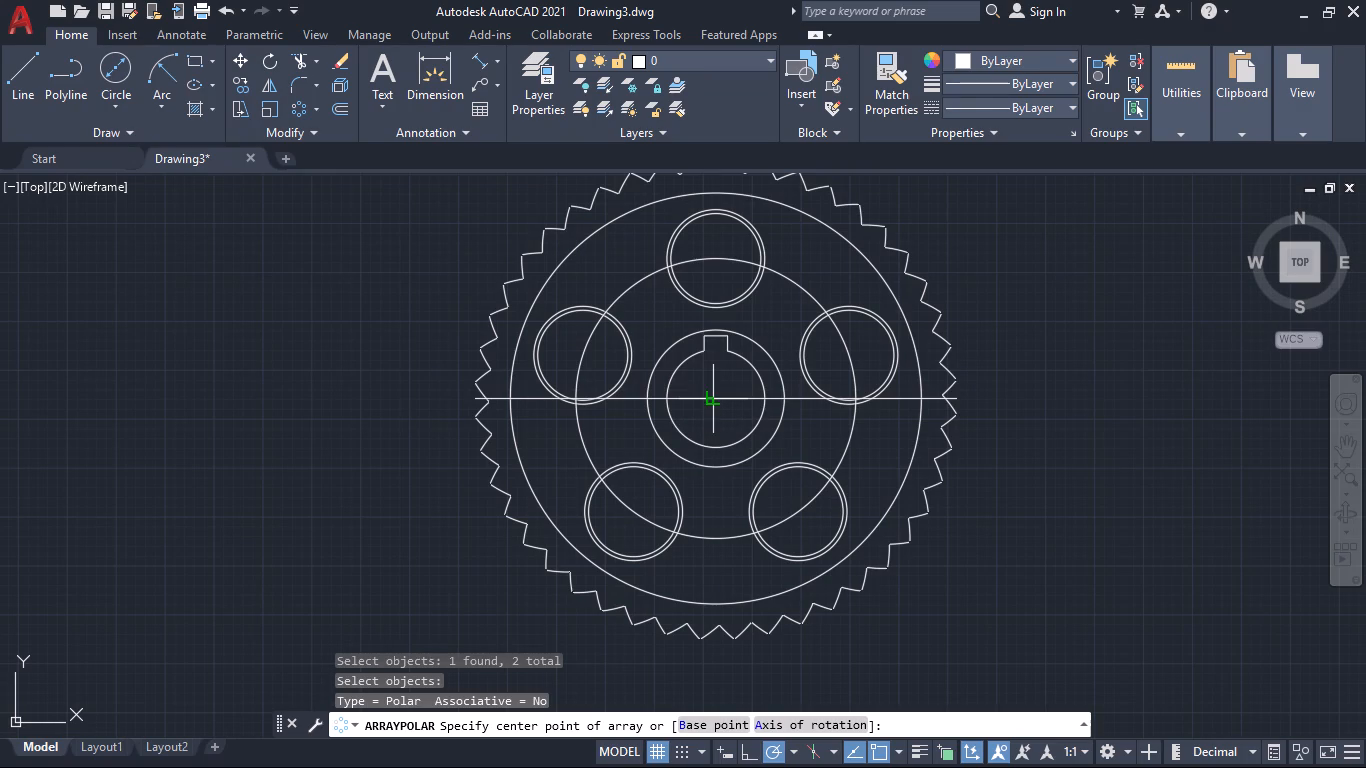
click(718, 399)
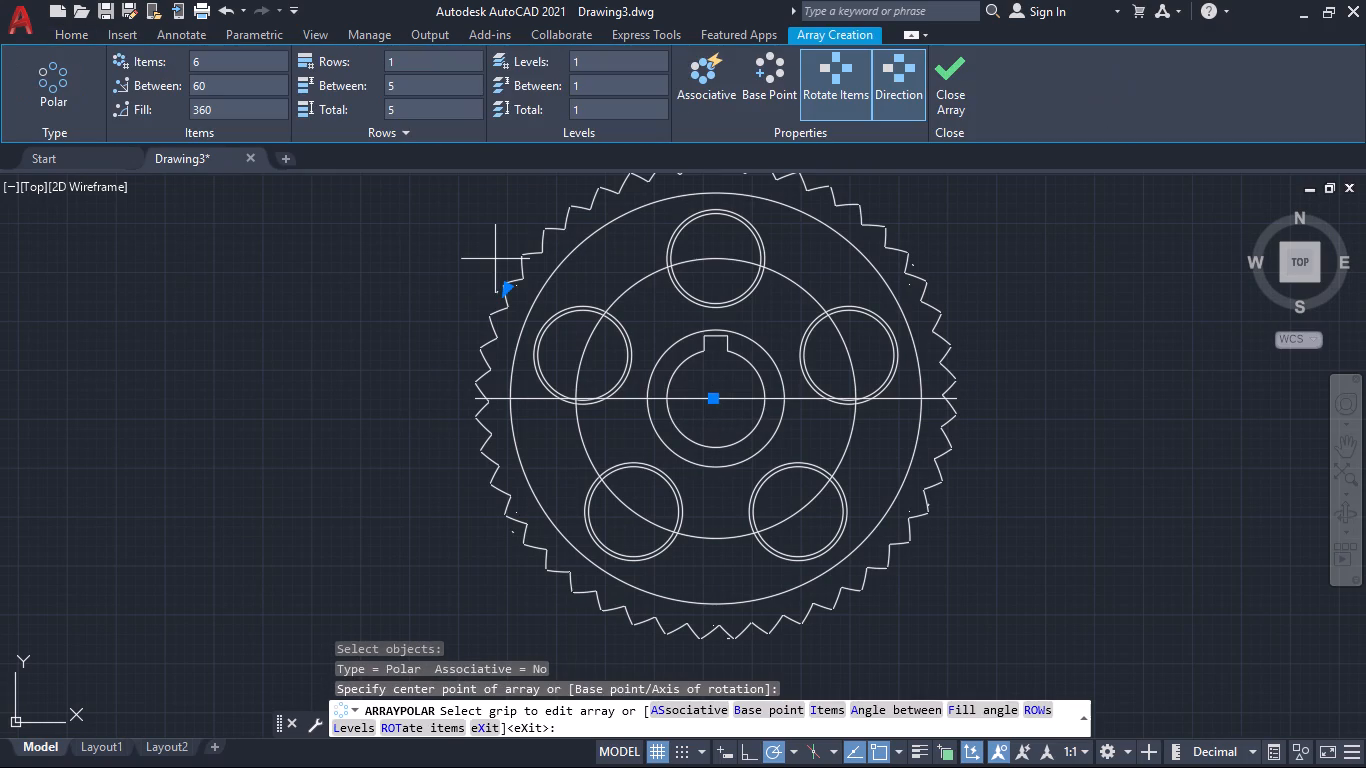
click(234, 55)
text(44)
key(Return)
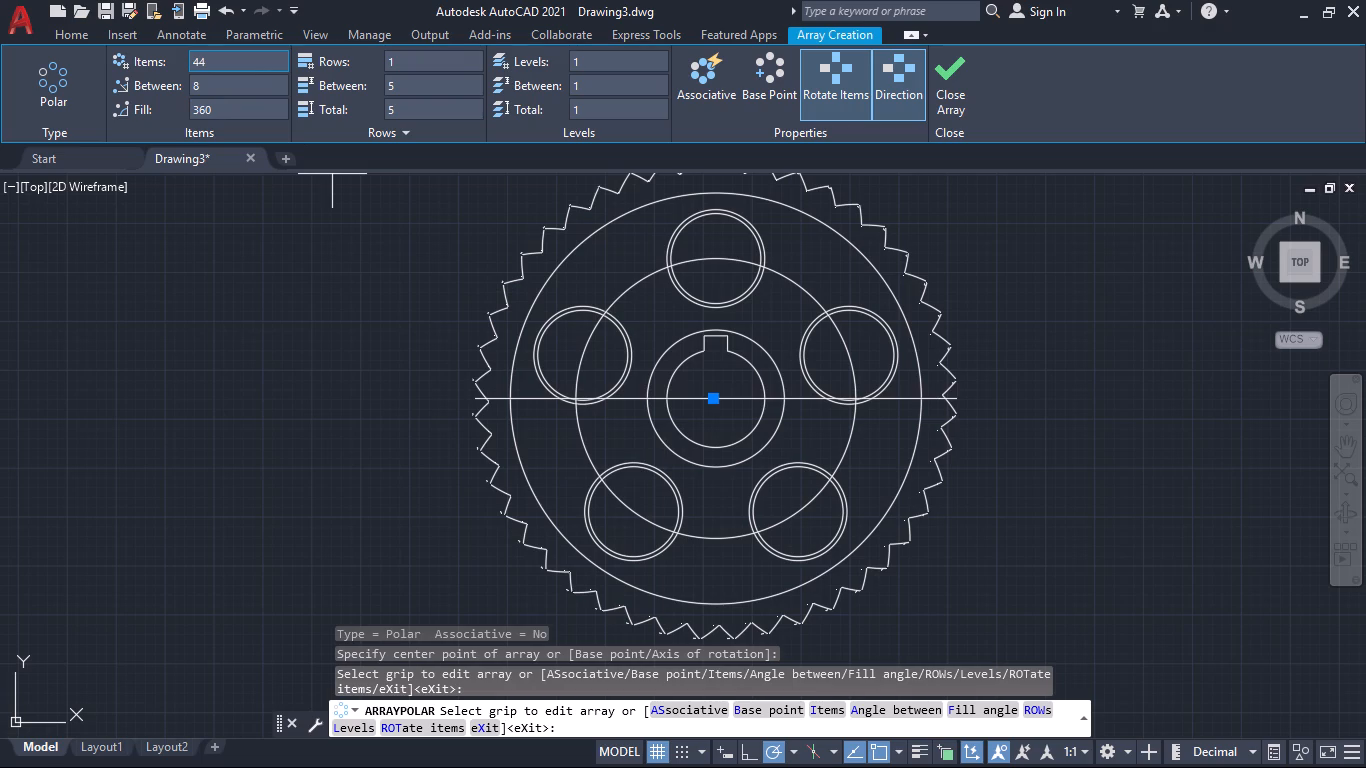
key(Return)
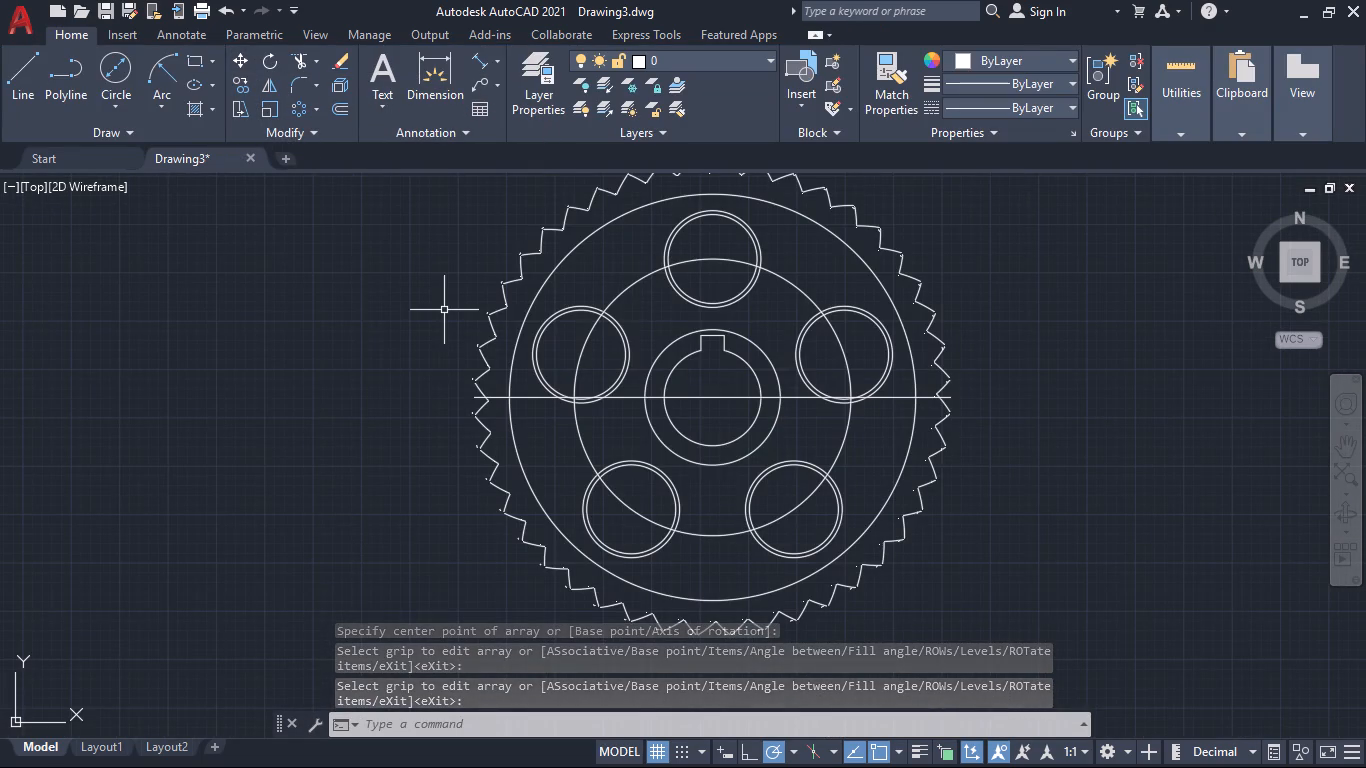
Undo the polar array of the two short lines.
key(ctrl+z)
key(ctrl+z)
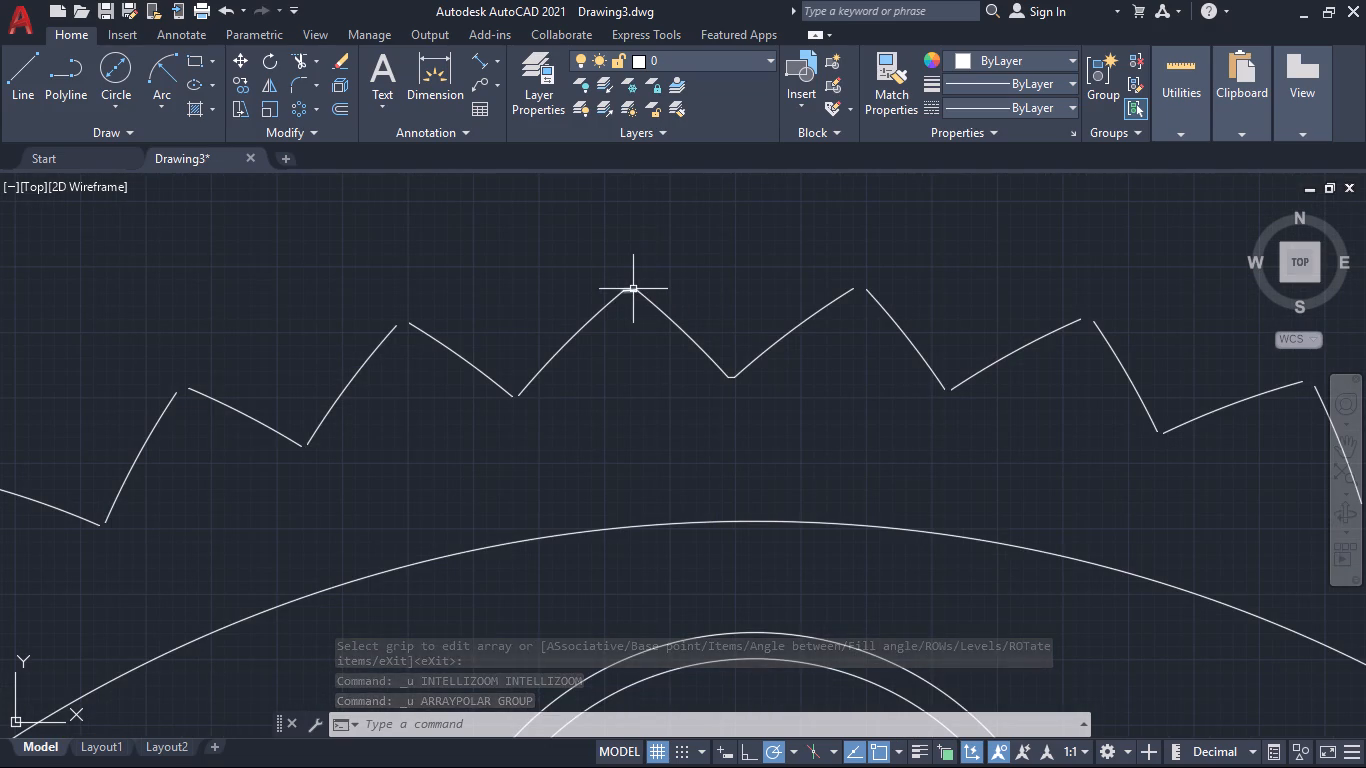
Polar-array only the short tooth-tip line around the wheel's centre with 44 items.
click(633, 289)
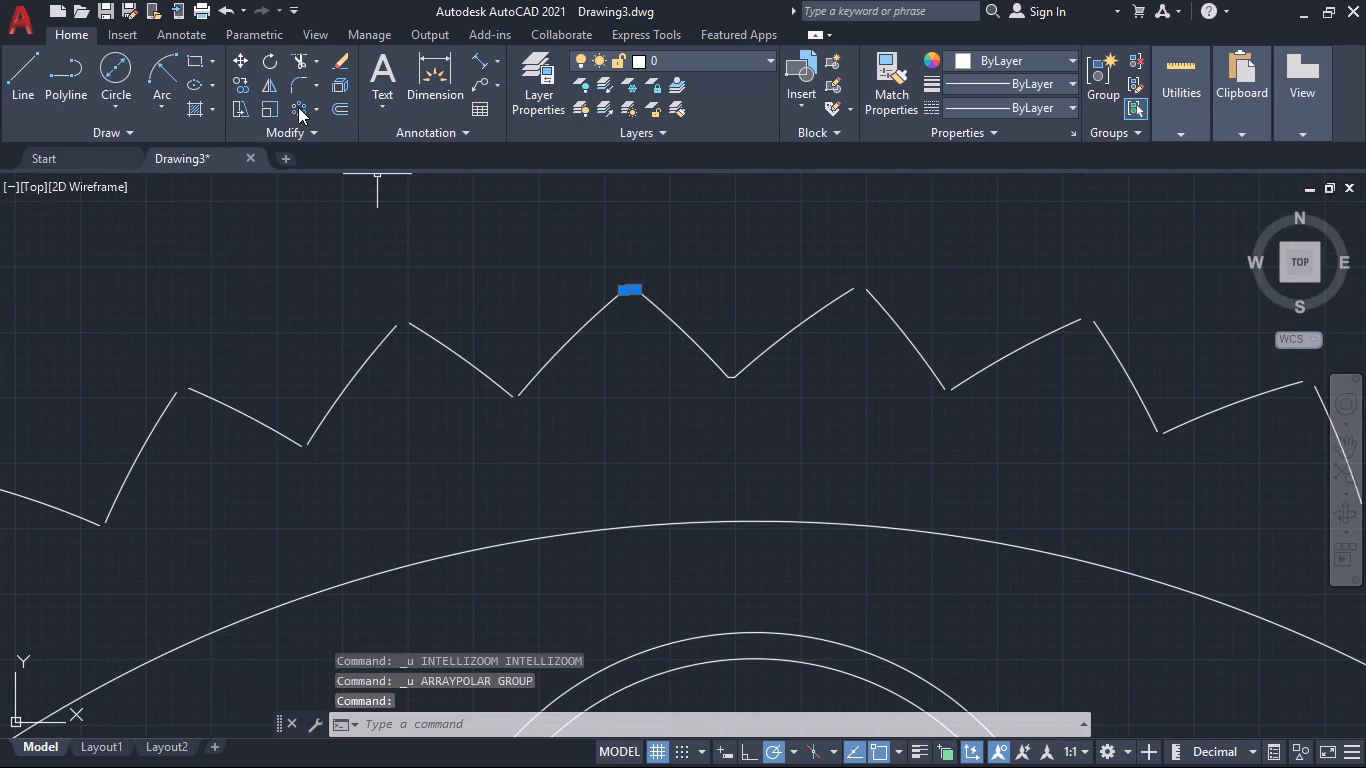
click(298, 107)
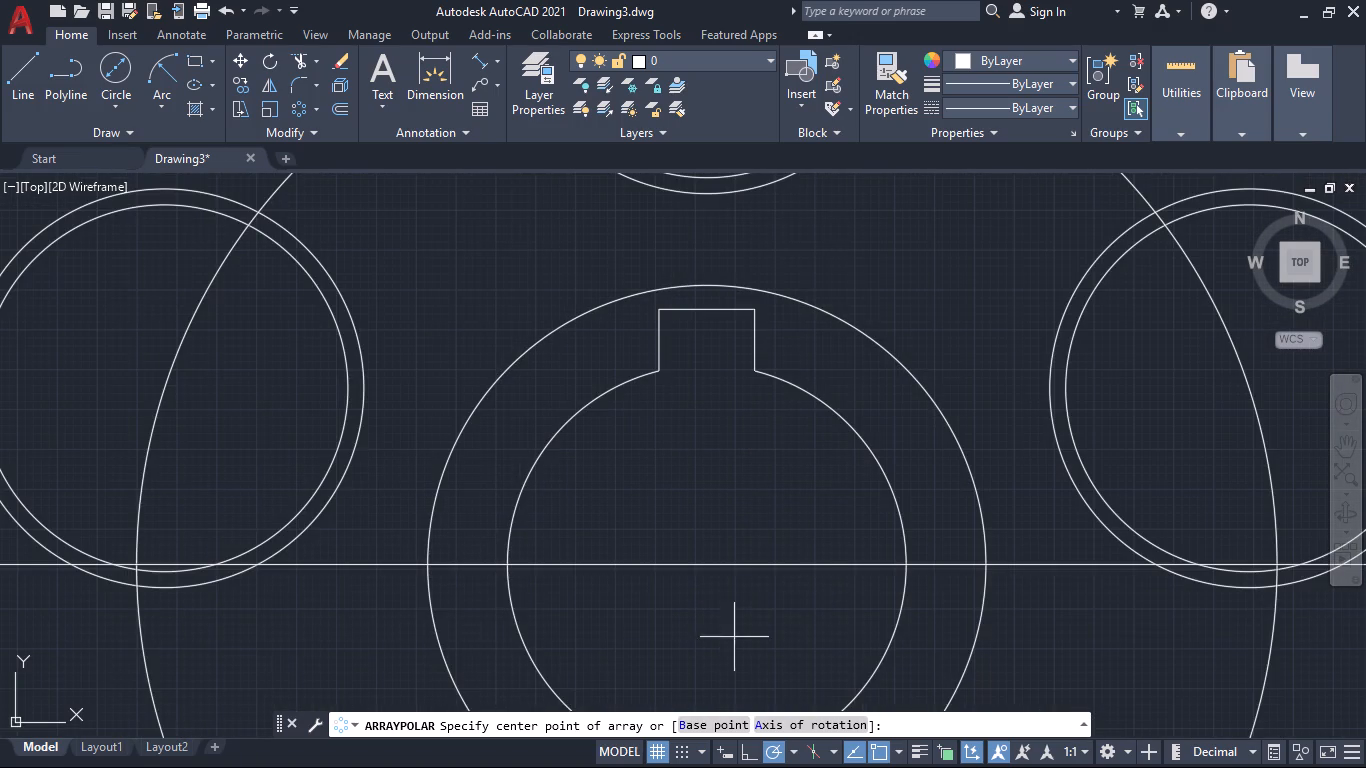
click(711, 564)
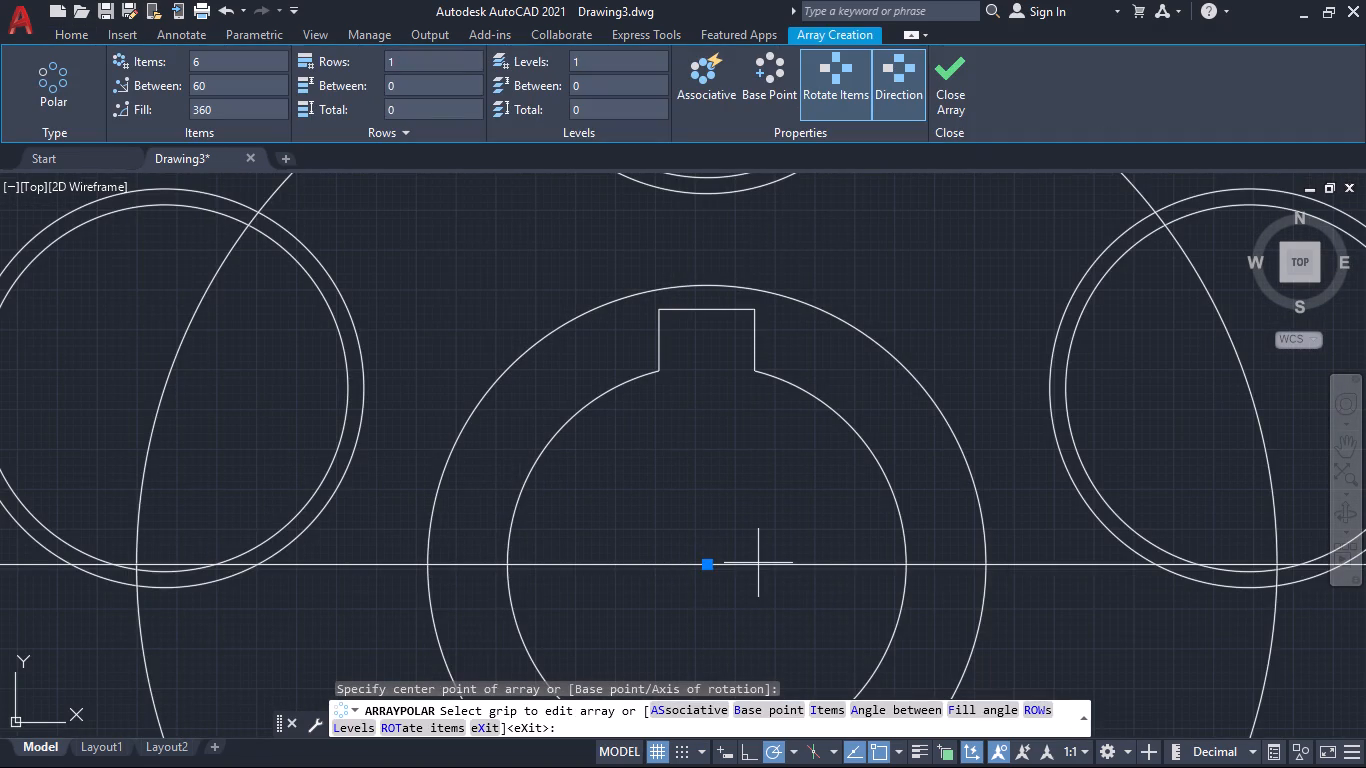
click(226, 65)
text(44)
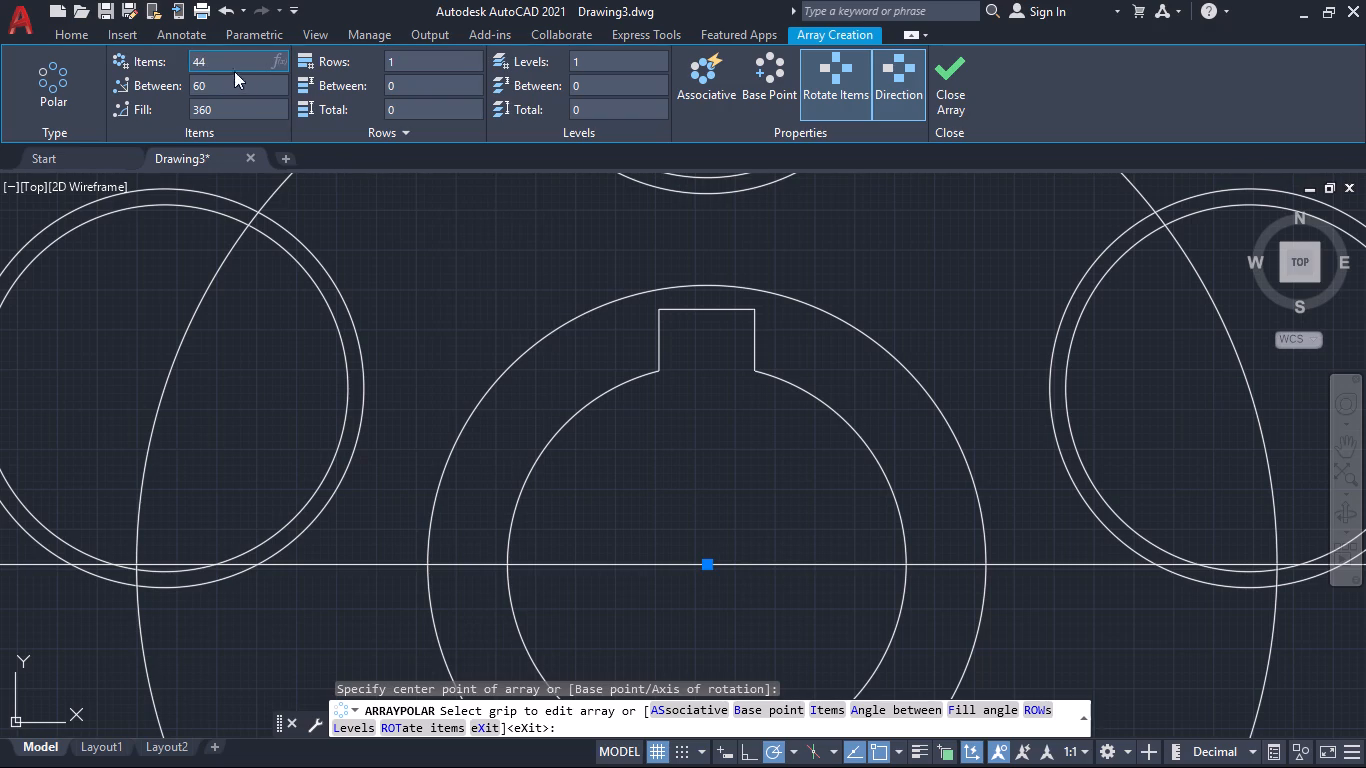
click(238, 80)
click(238, 59)
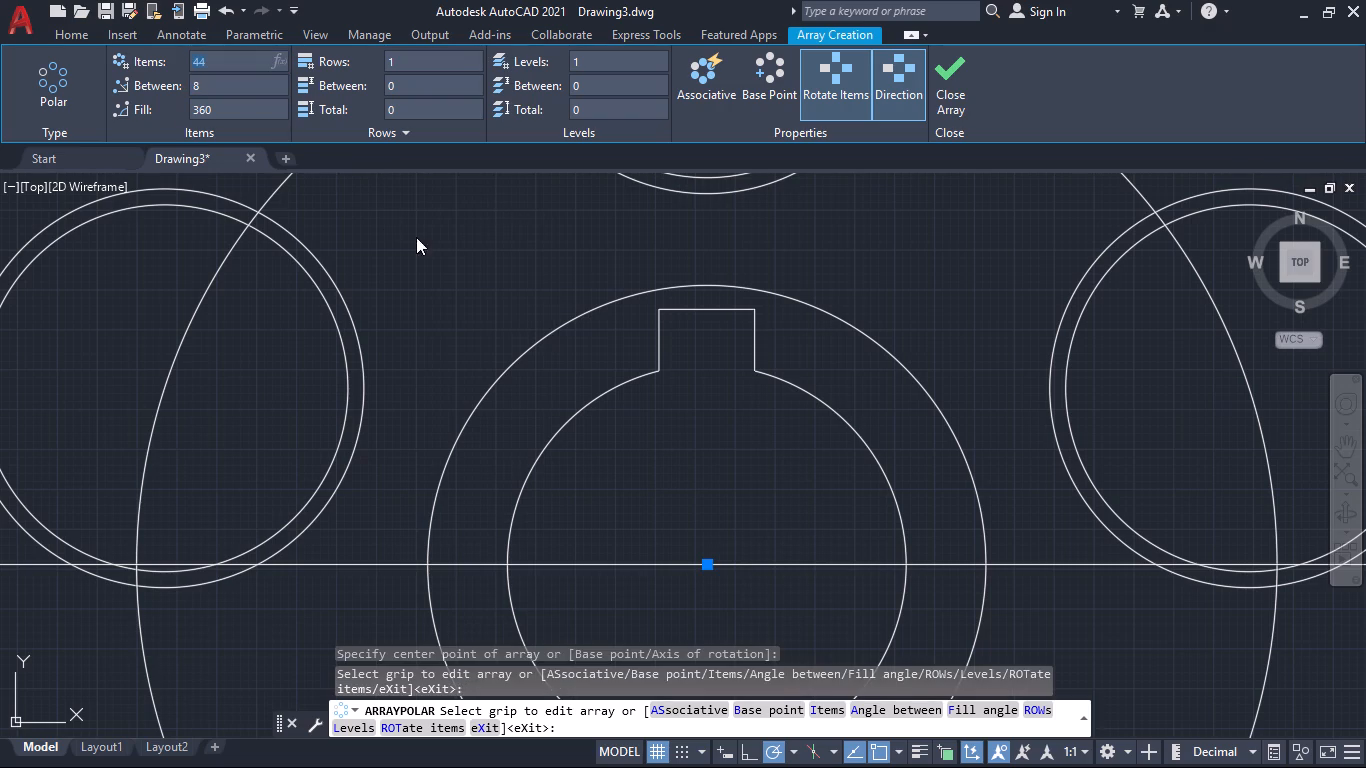
ctrl+scroll(448, 282, down, 6)
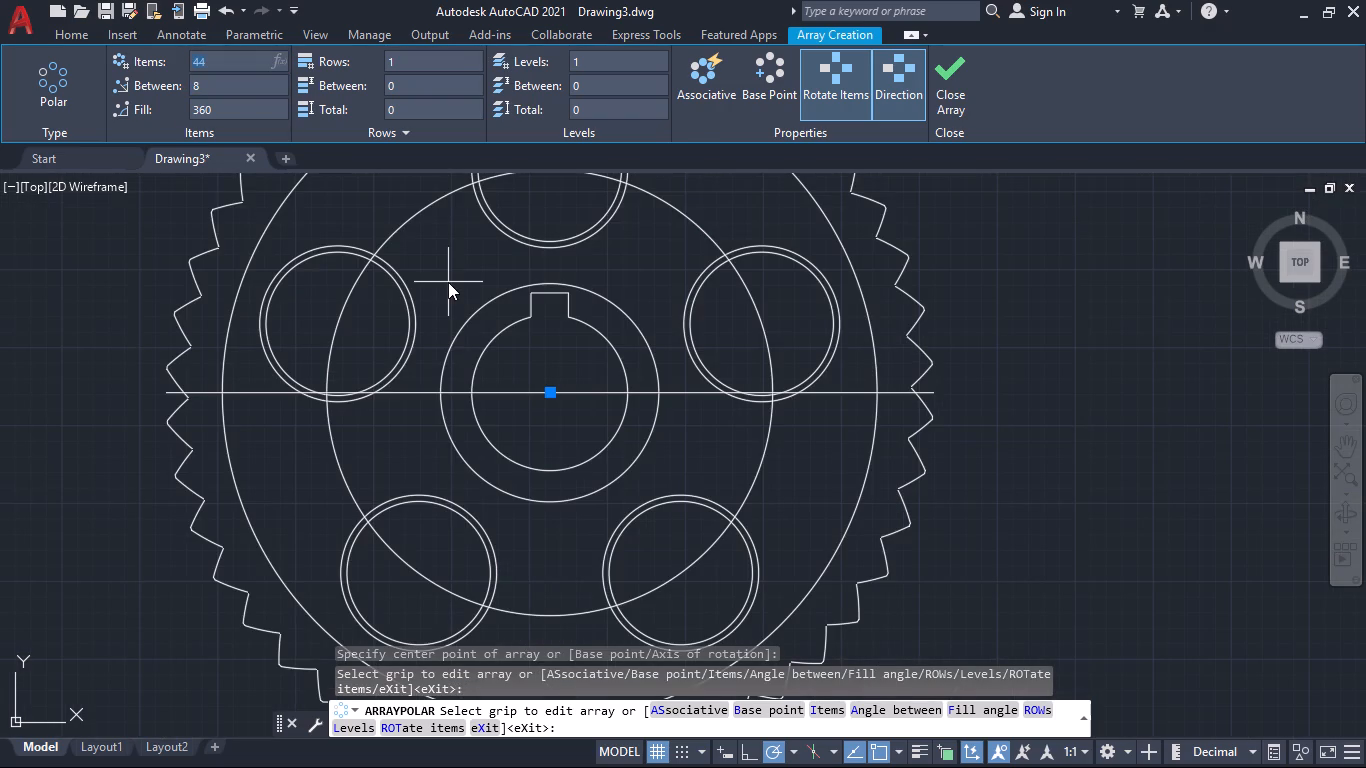
ctrl+scroll(448, 282, down, 3)
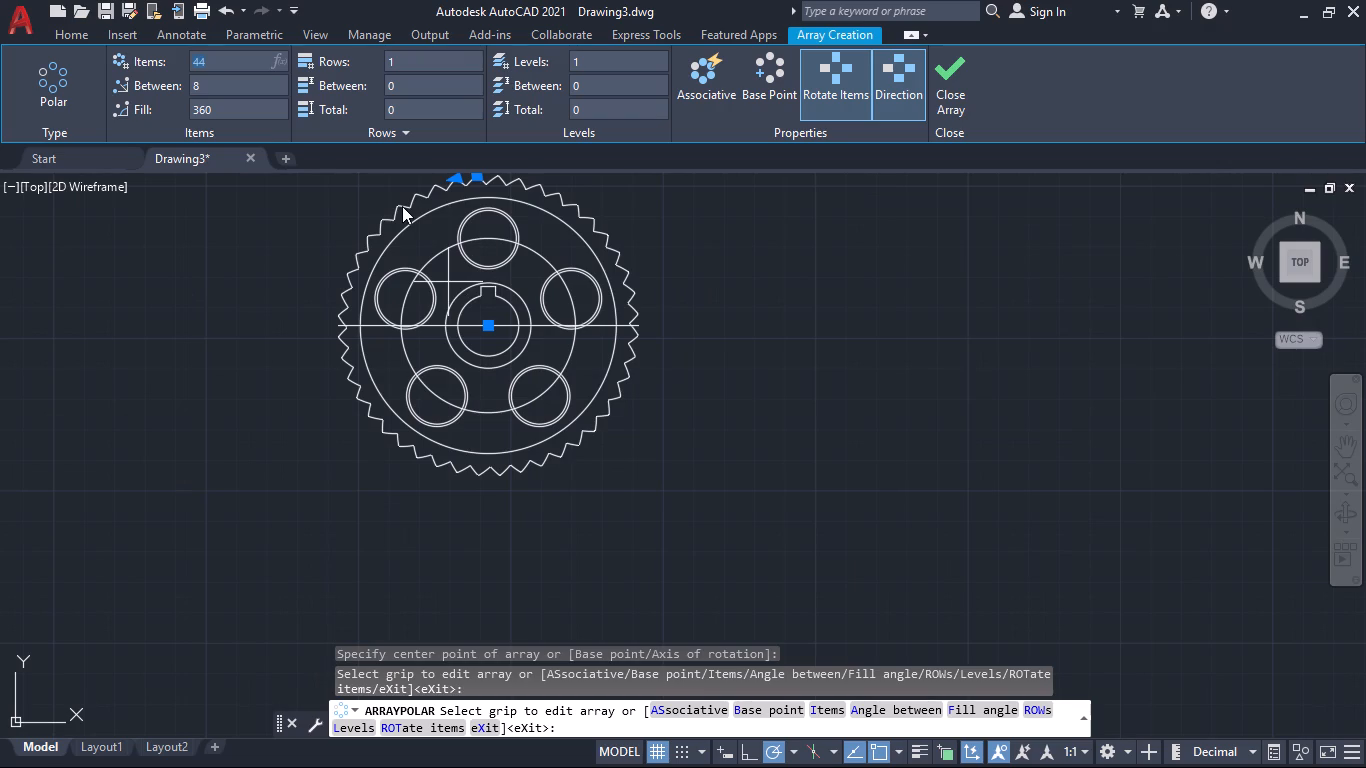
ctrl+scroll(402, 206, up, 8)
ctrl+scroll(402, 206, down, 4)
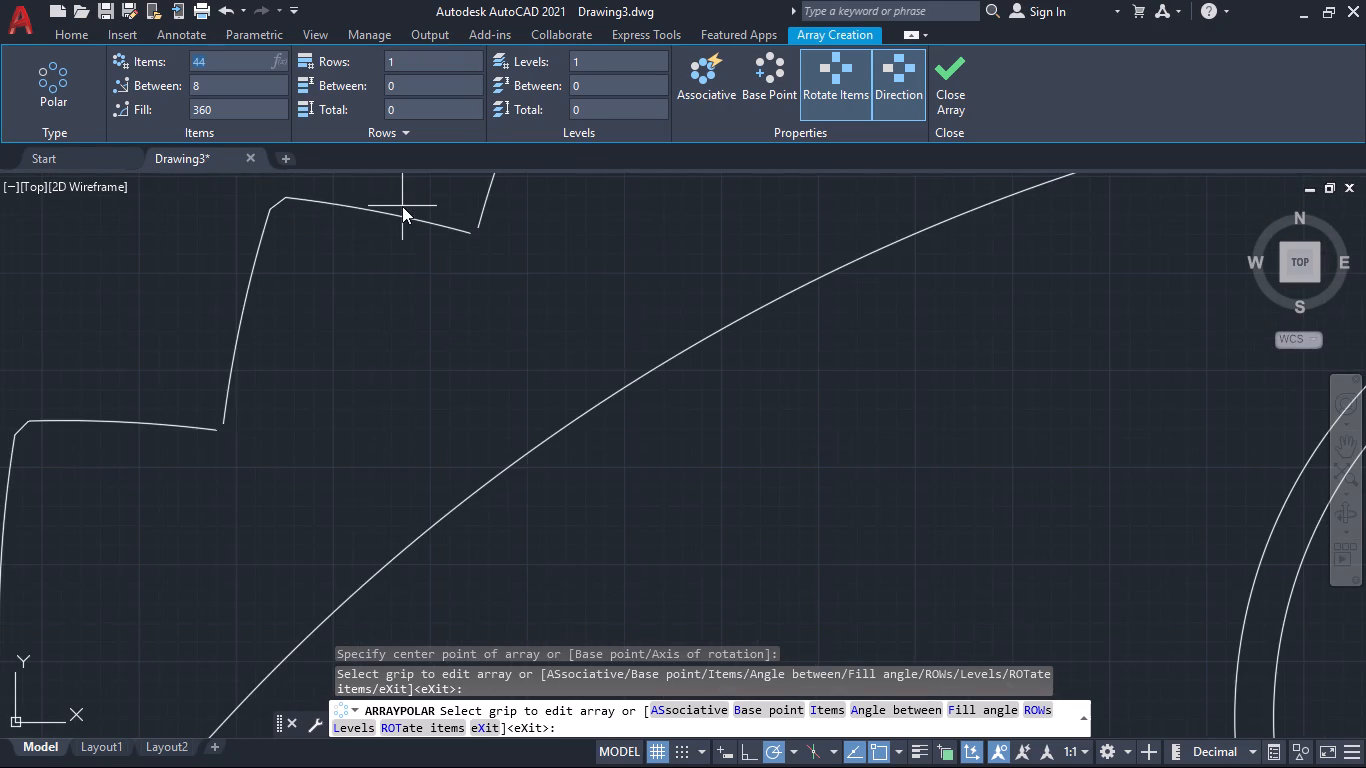
click(966, 77)
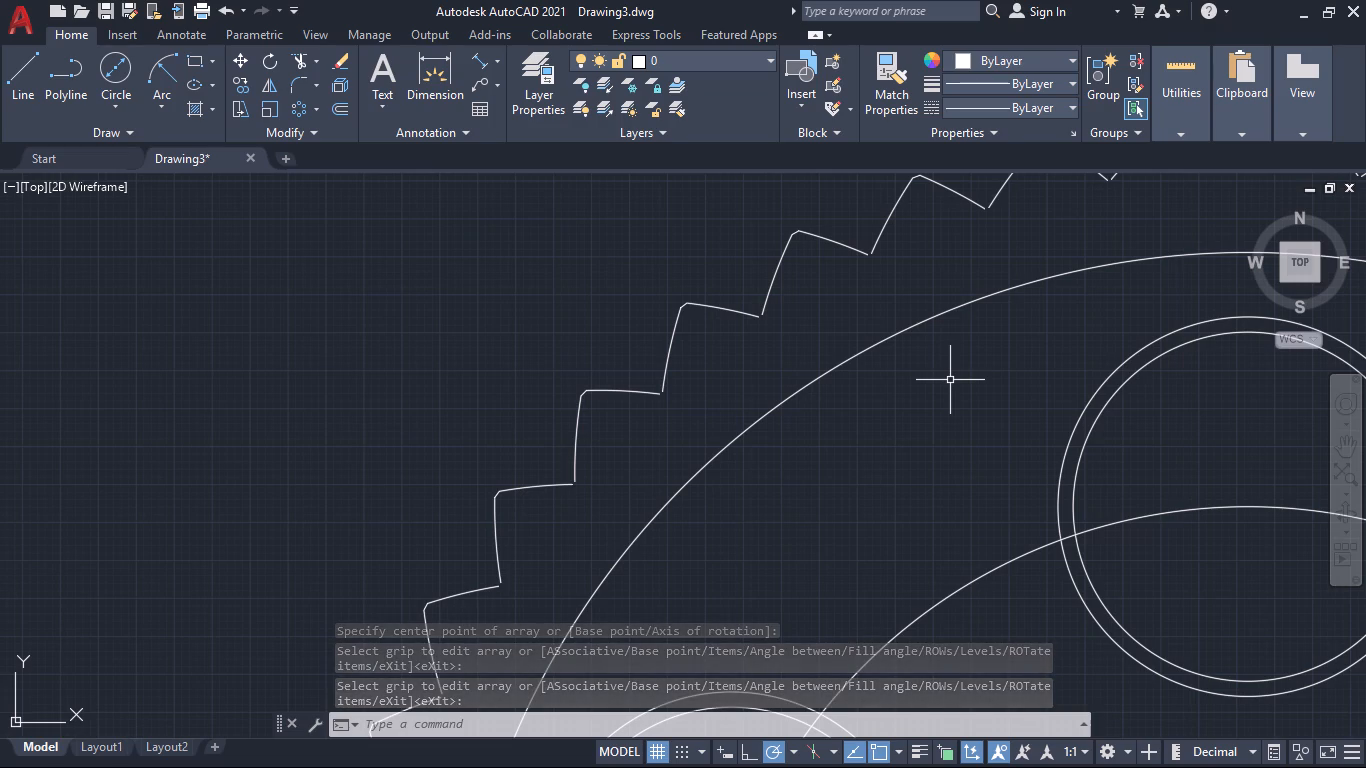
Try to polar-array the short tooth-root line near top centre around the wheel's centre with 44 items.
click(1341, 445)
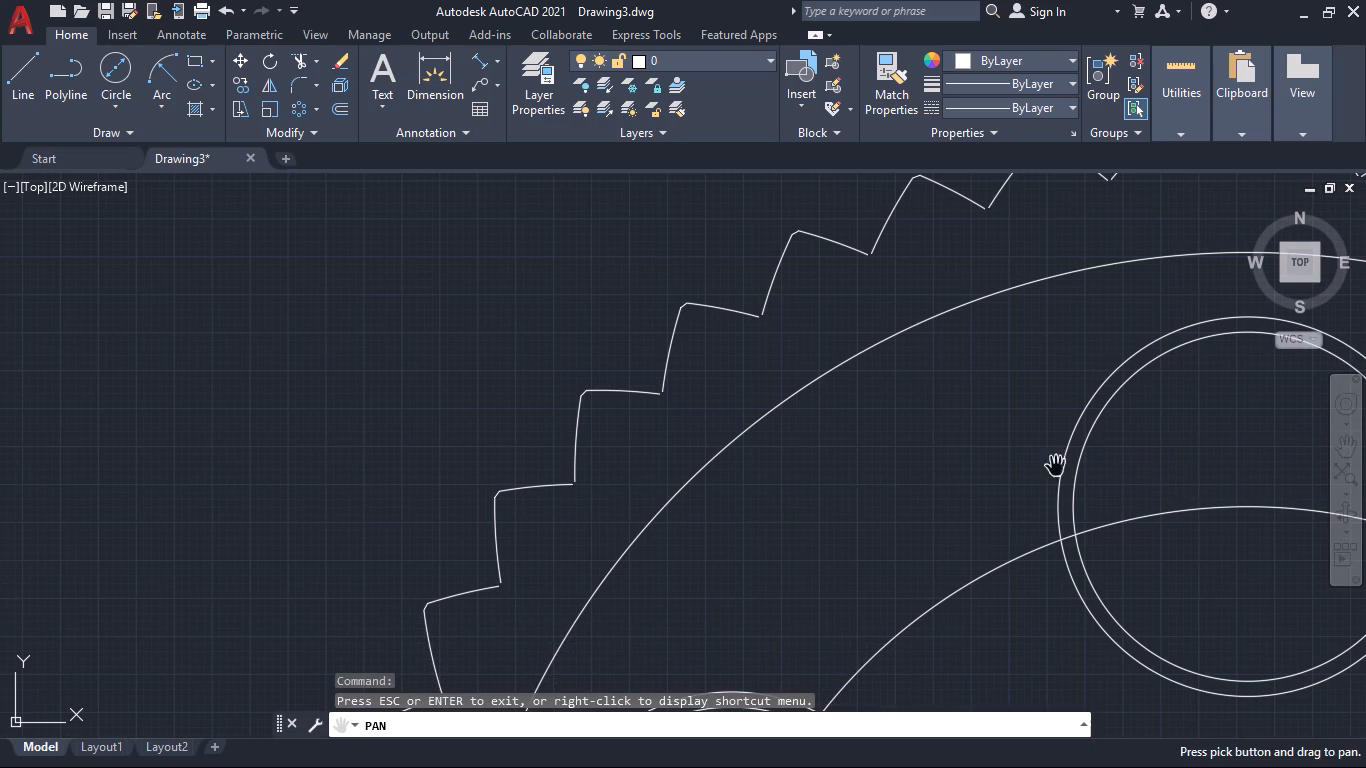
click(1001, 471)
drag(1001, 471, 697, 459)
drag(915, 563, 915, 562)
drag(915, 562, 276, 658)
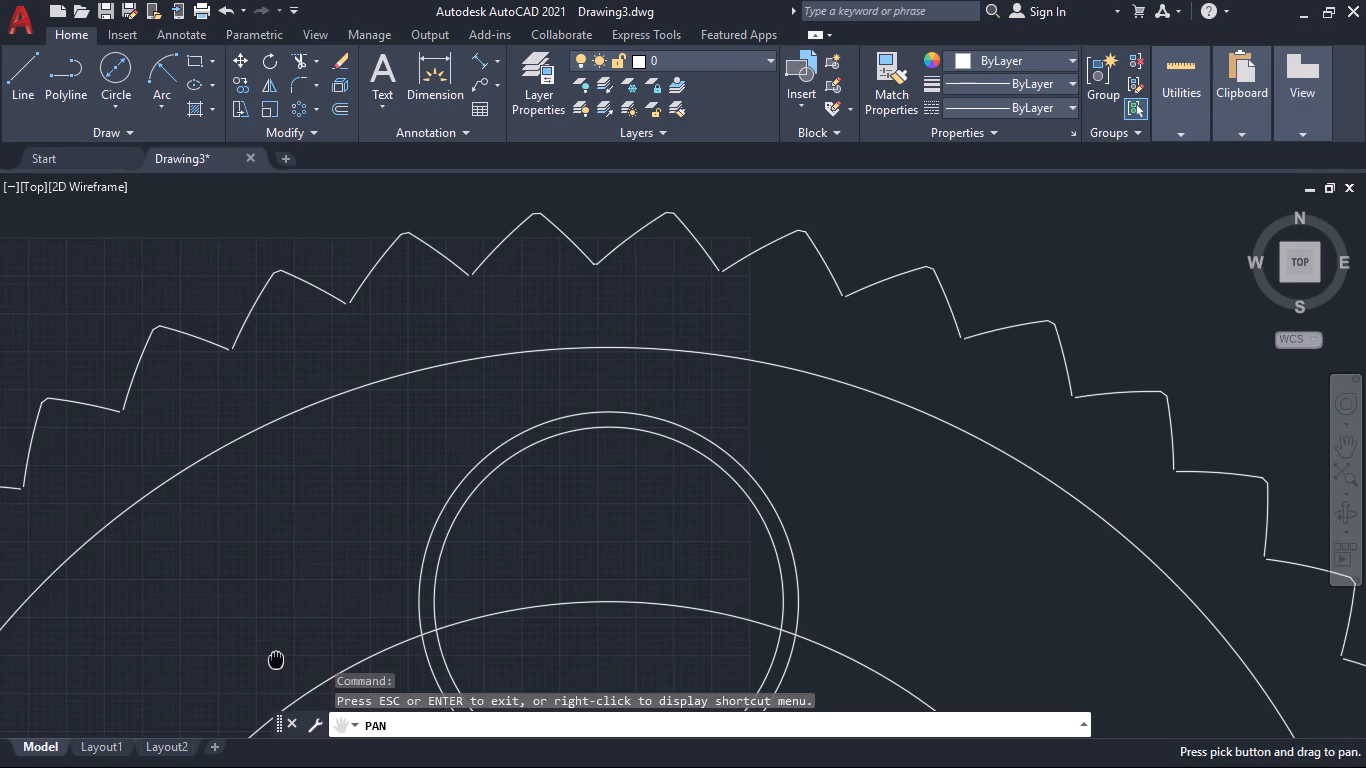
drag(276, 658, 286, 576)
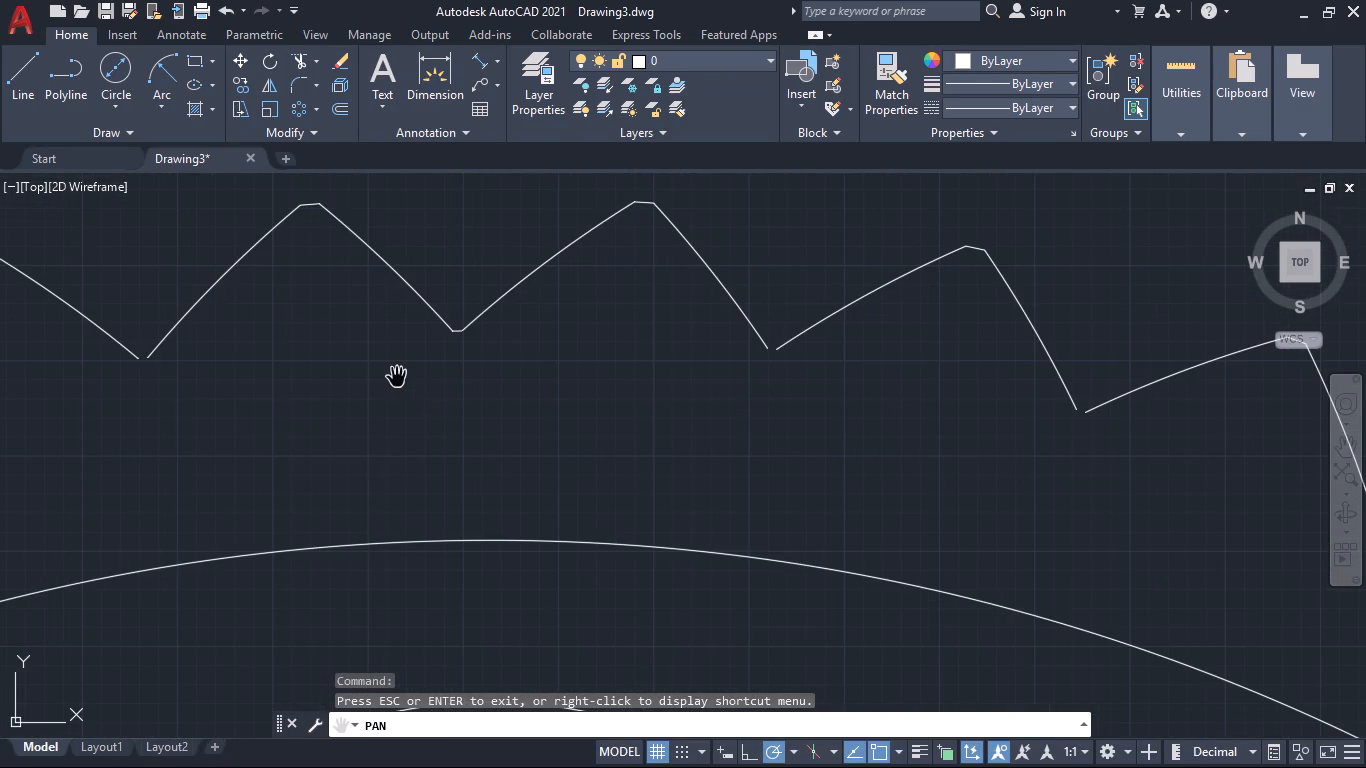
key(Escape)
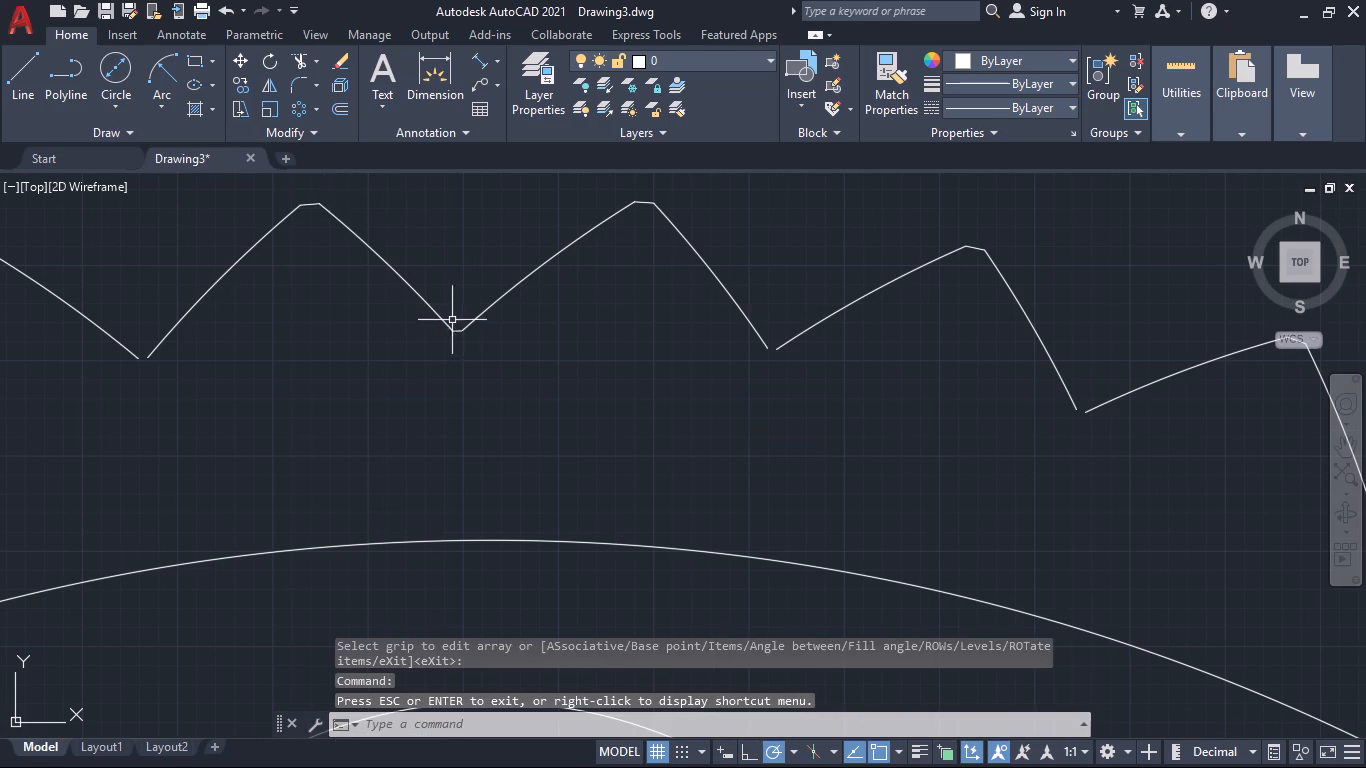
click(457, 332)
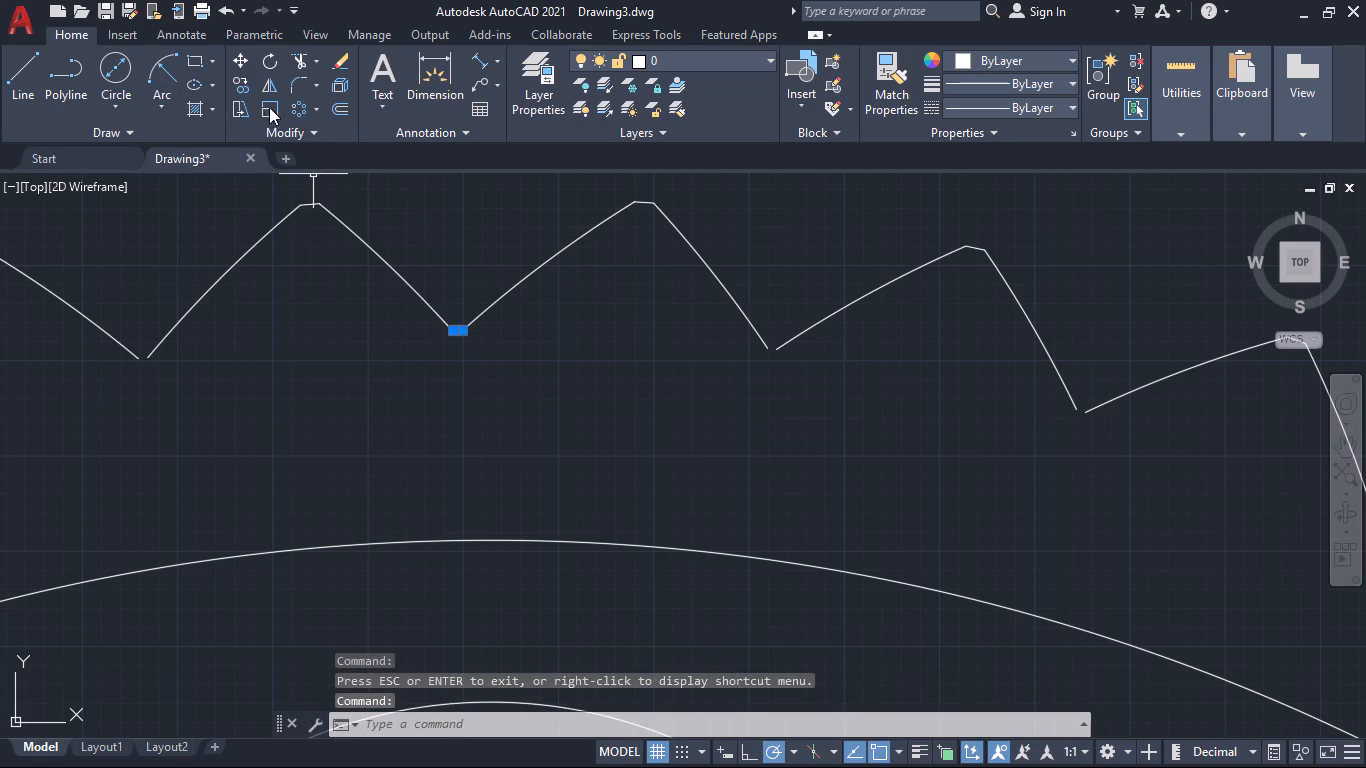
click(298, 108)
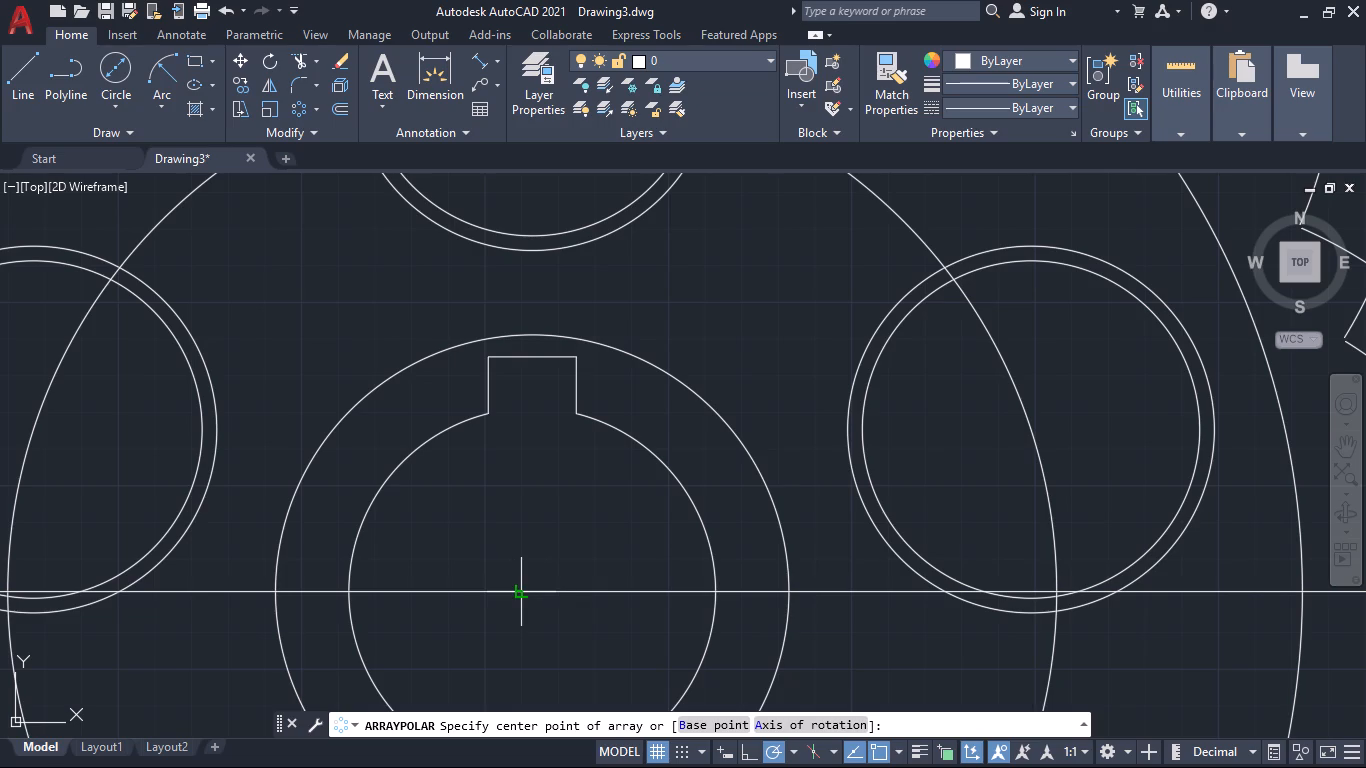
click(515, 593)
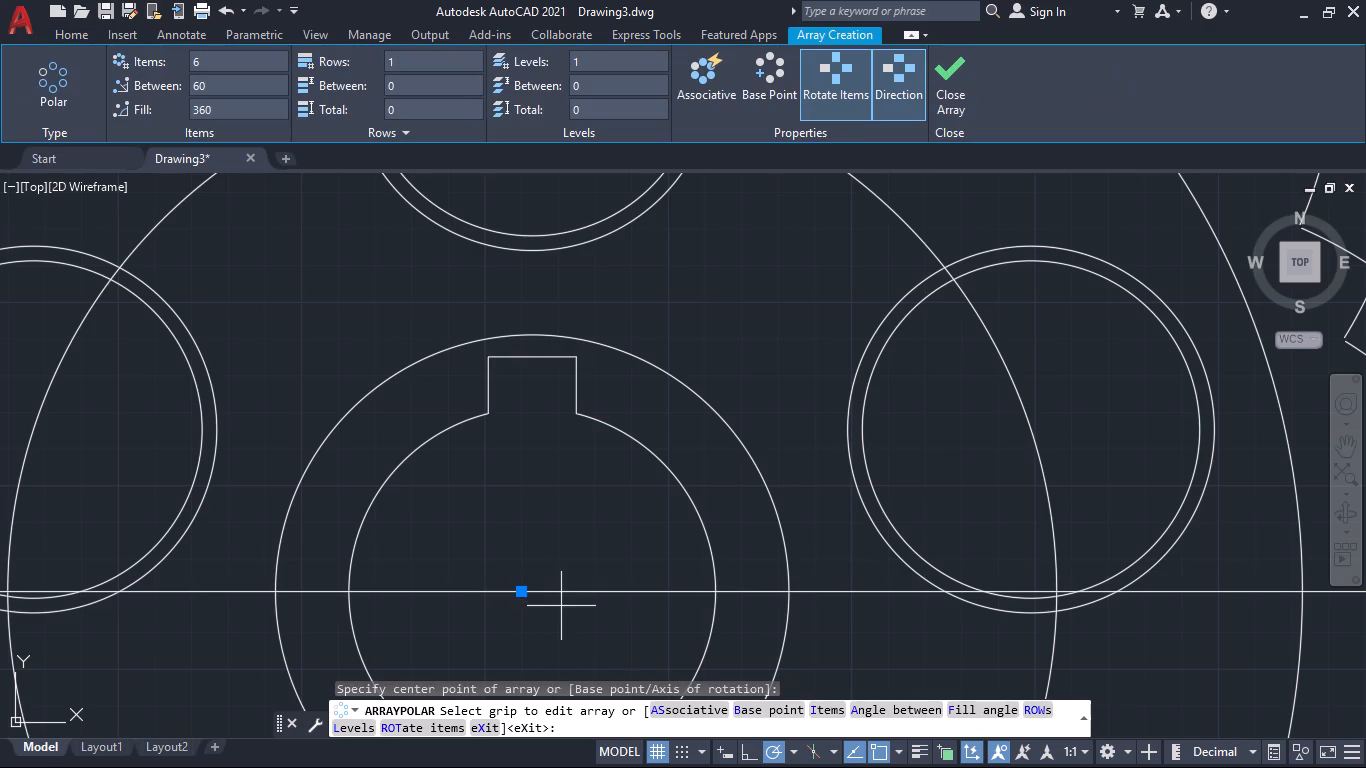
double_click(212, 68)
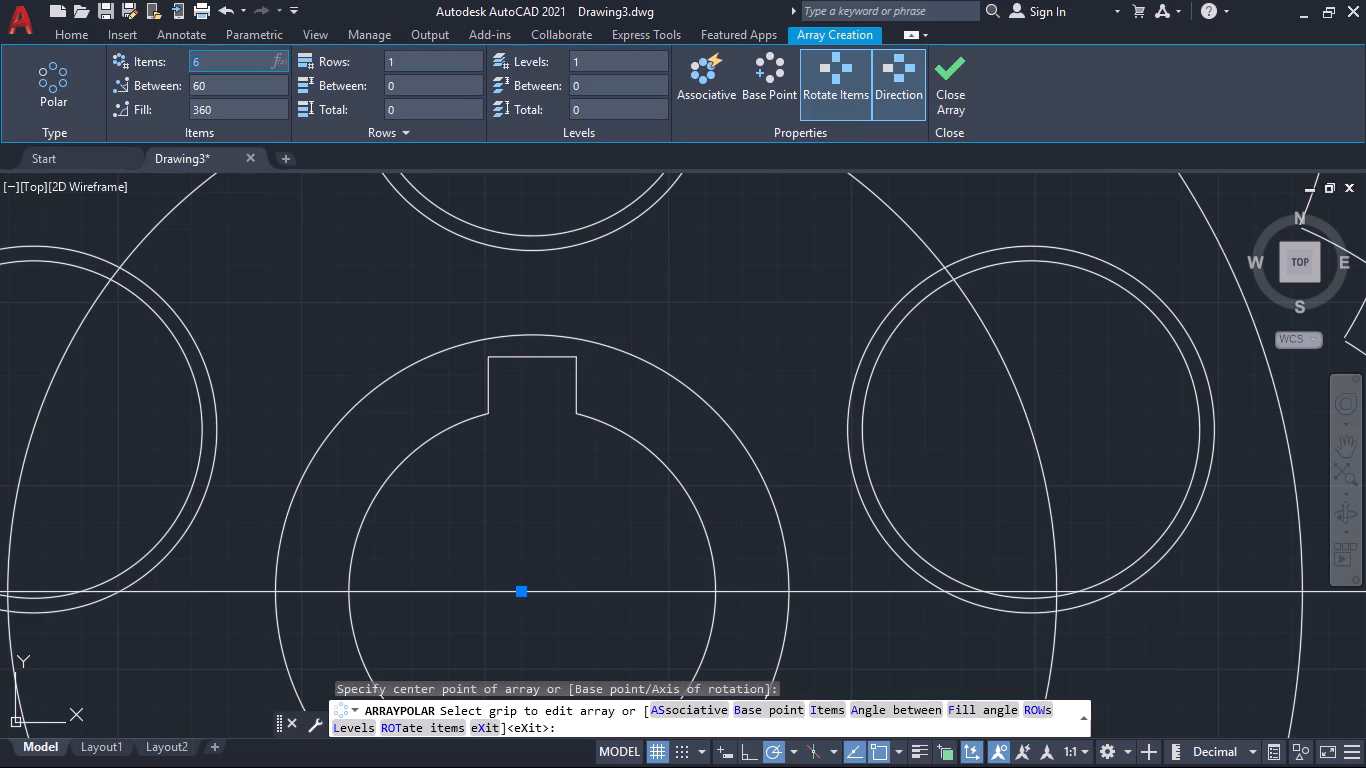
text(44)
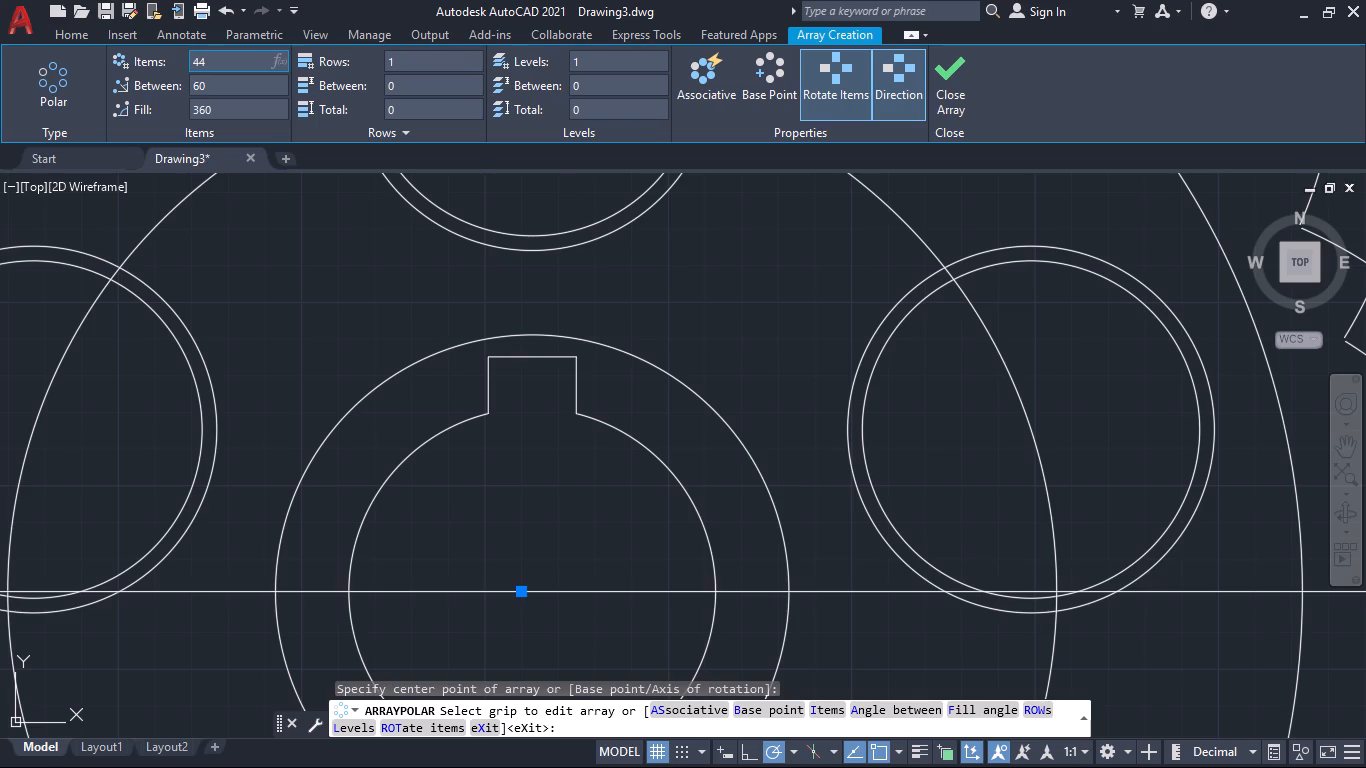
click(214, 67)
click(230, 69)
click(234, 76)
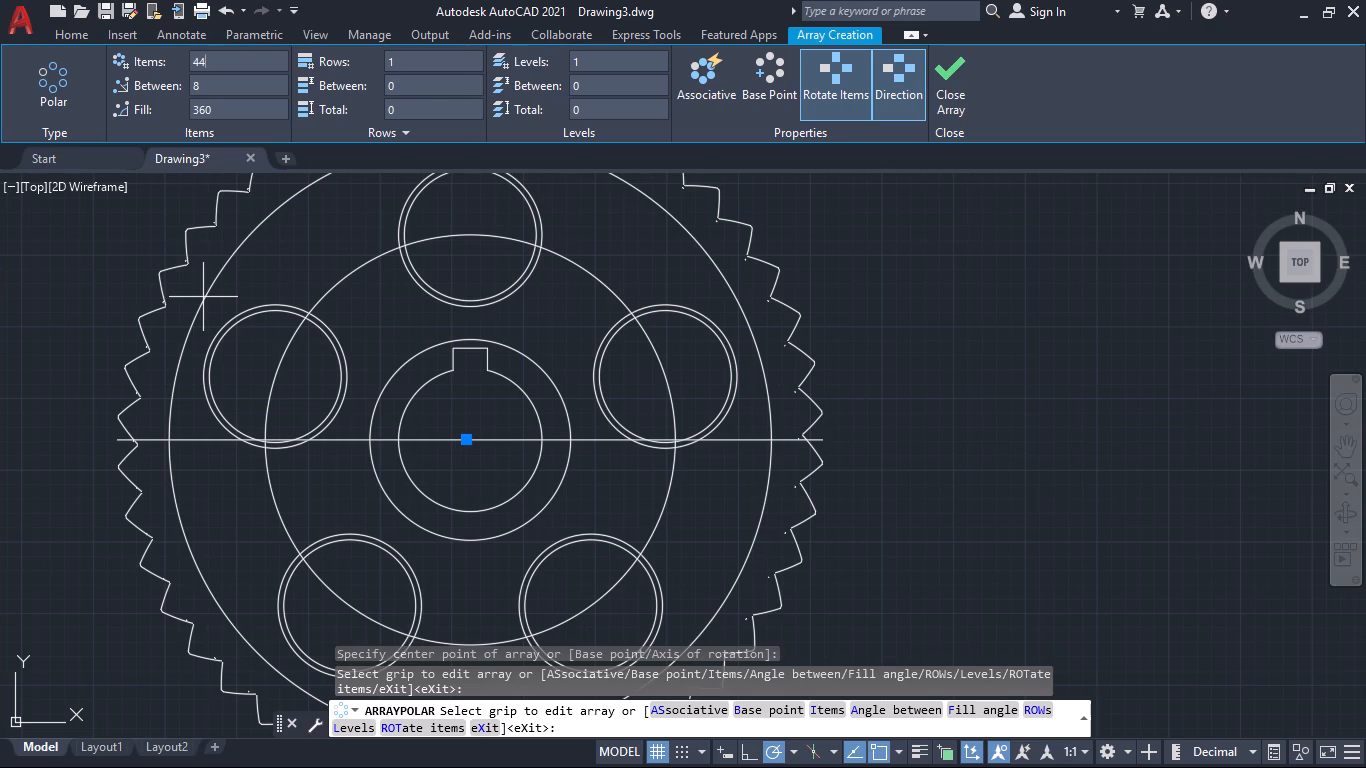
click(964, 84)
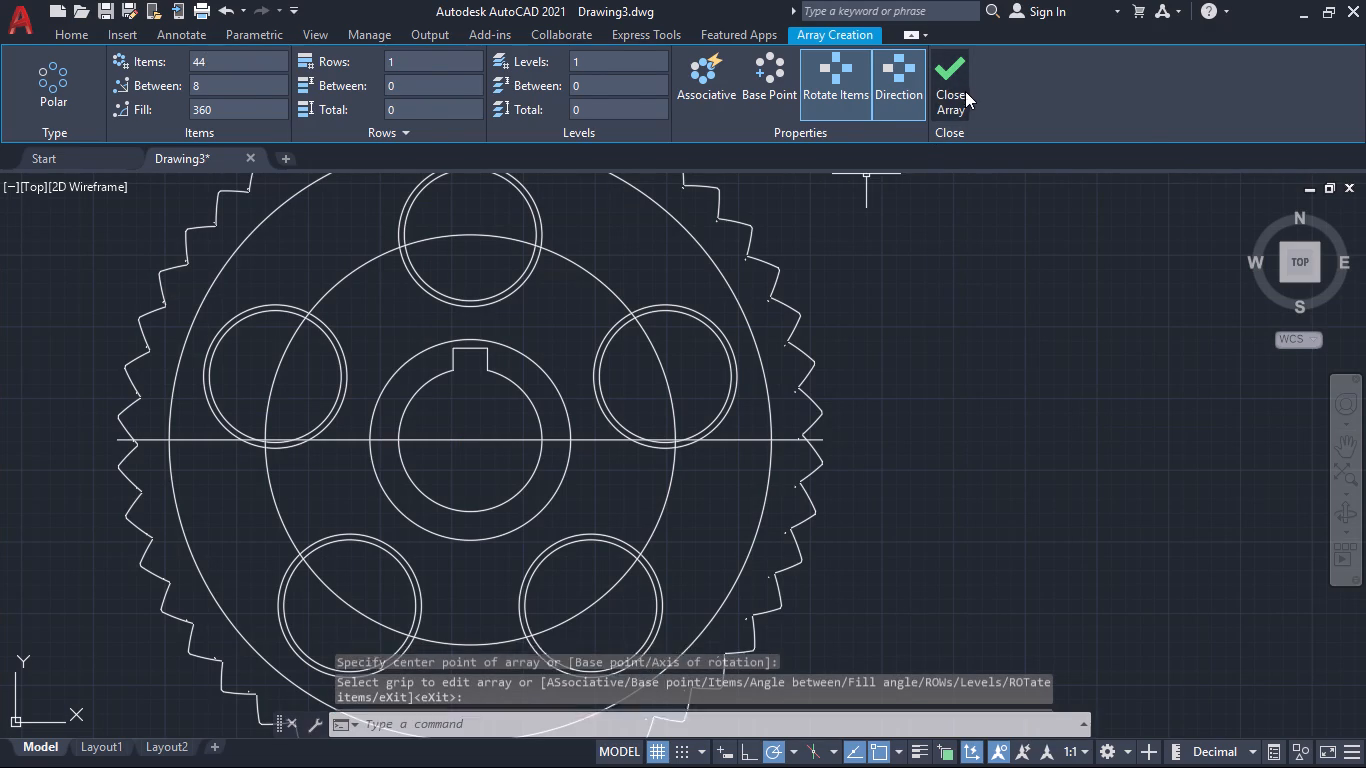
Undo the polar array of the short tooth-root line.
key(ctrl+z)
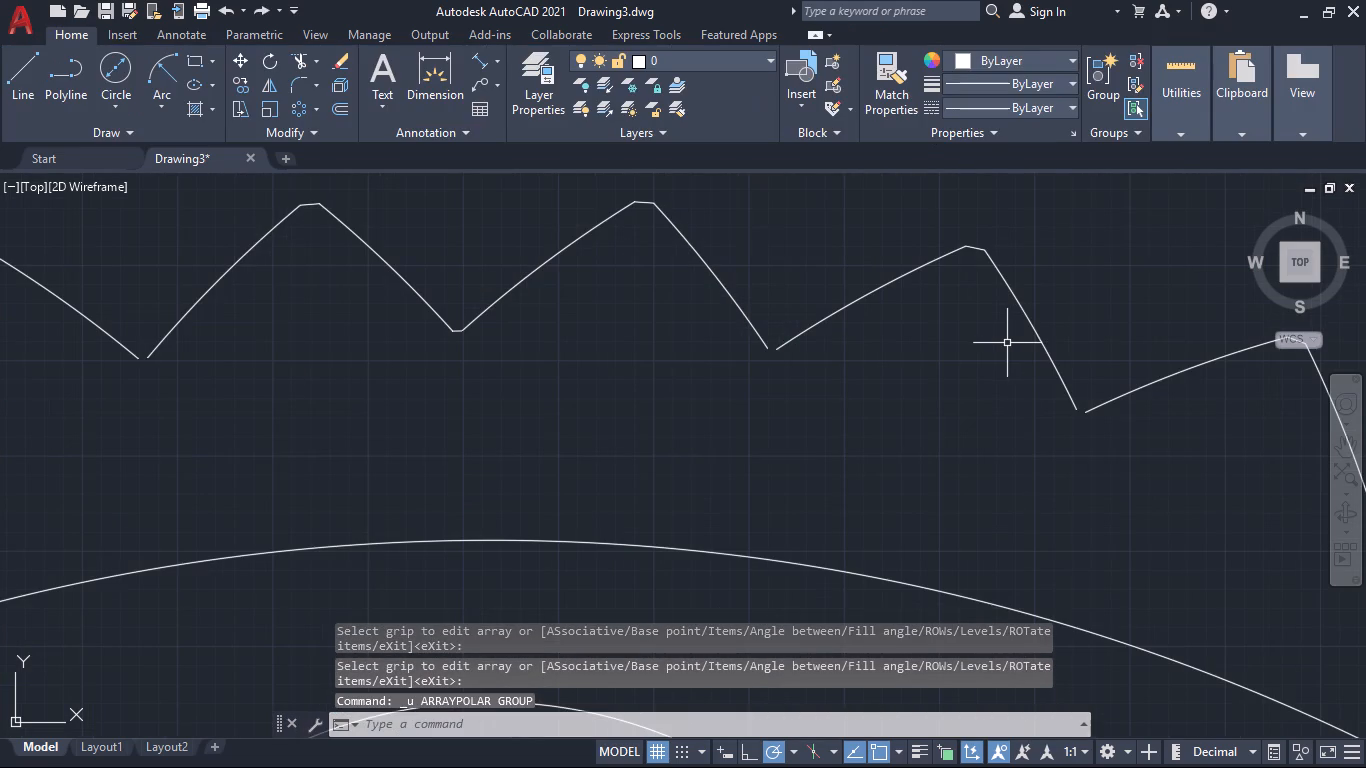
Polar-array the short tooth-root line near top centre around the wheel's exact centre with 44 items.
click(458, 331)
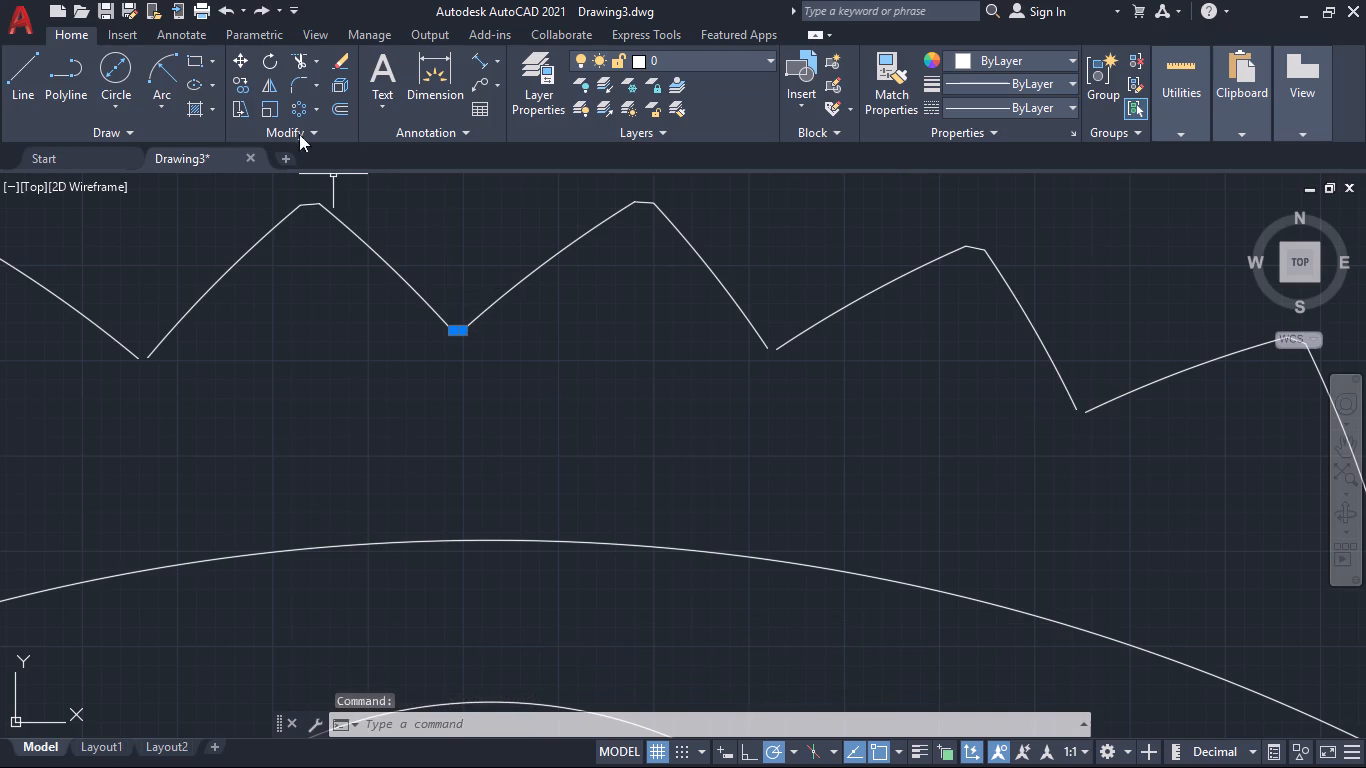
click(297, 109)
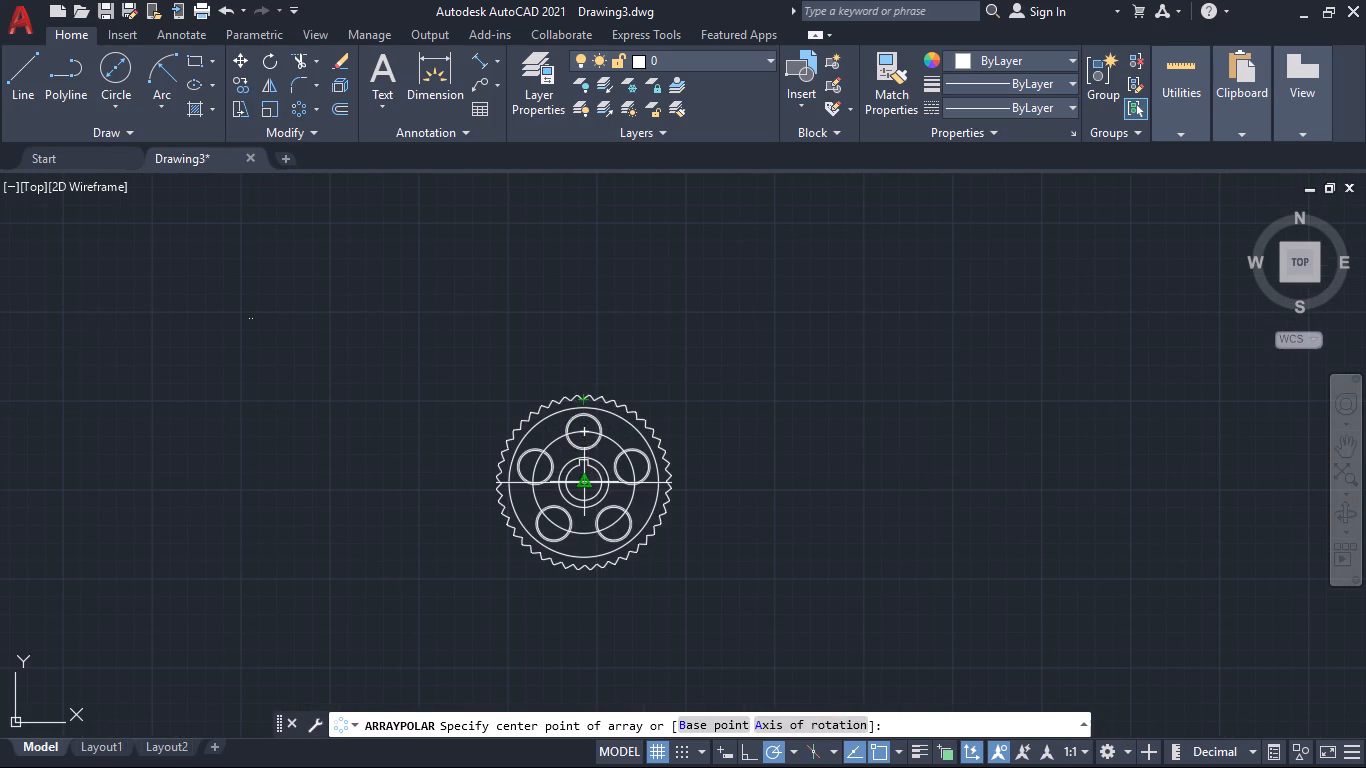
click(572, 448)
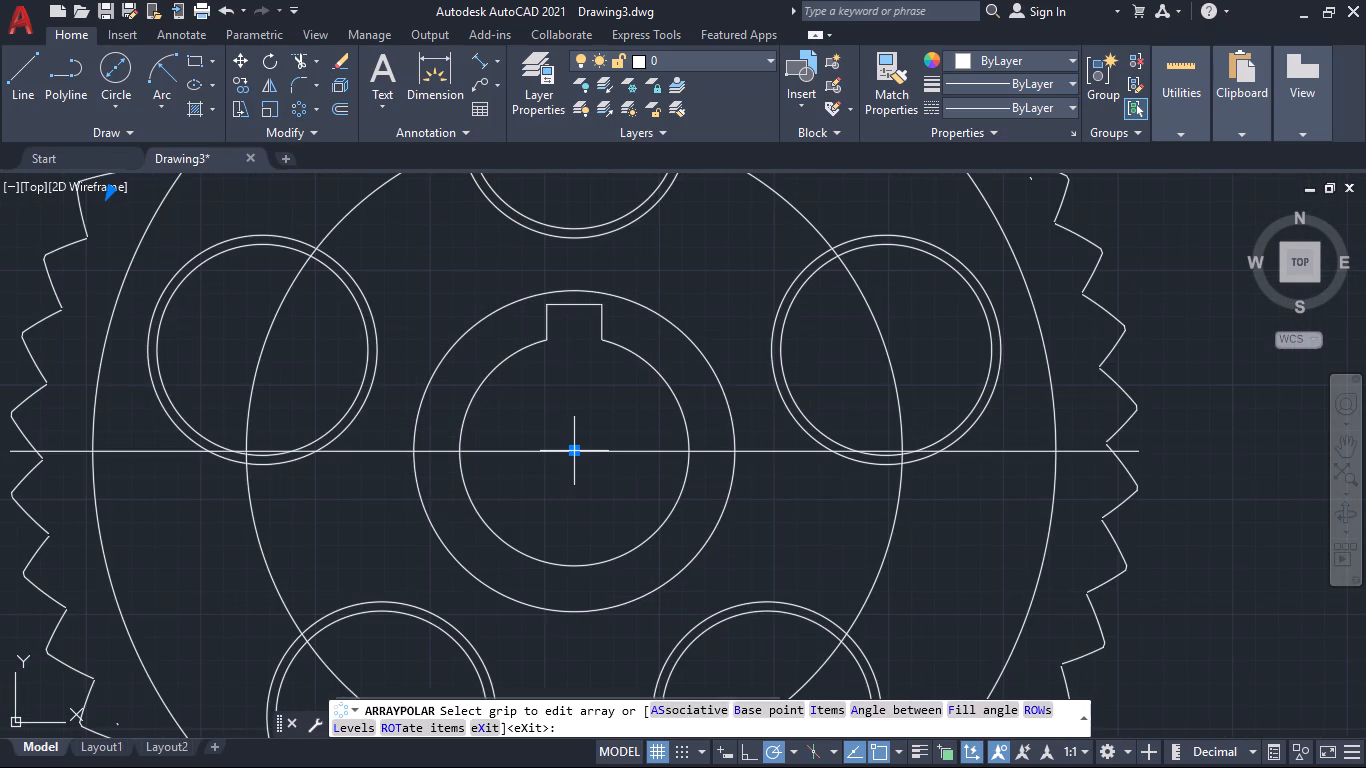
click(234, 65)
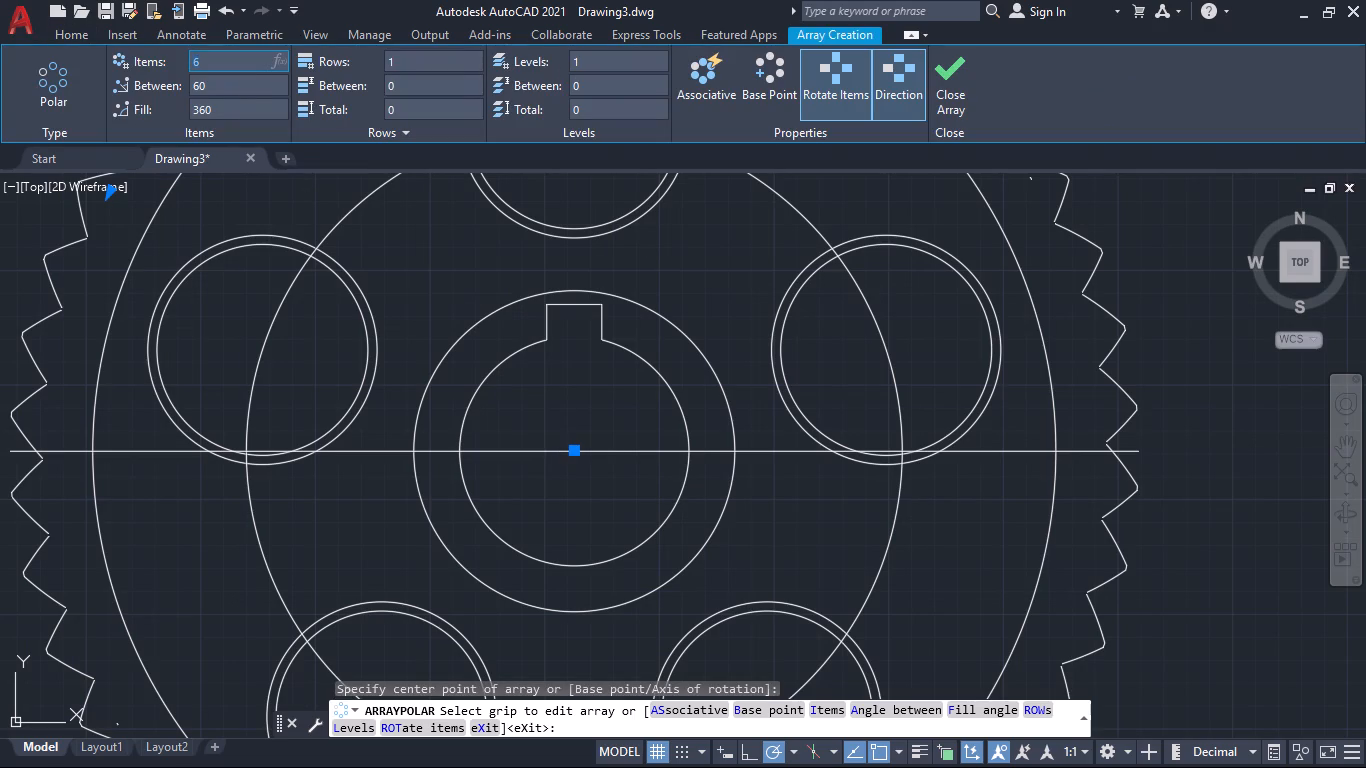
text(44)
click(248, 79)
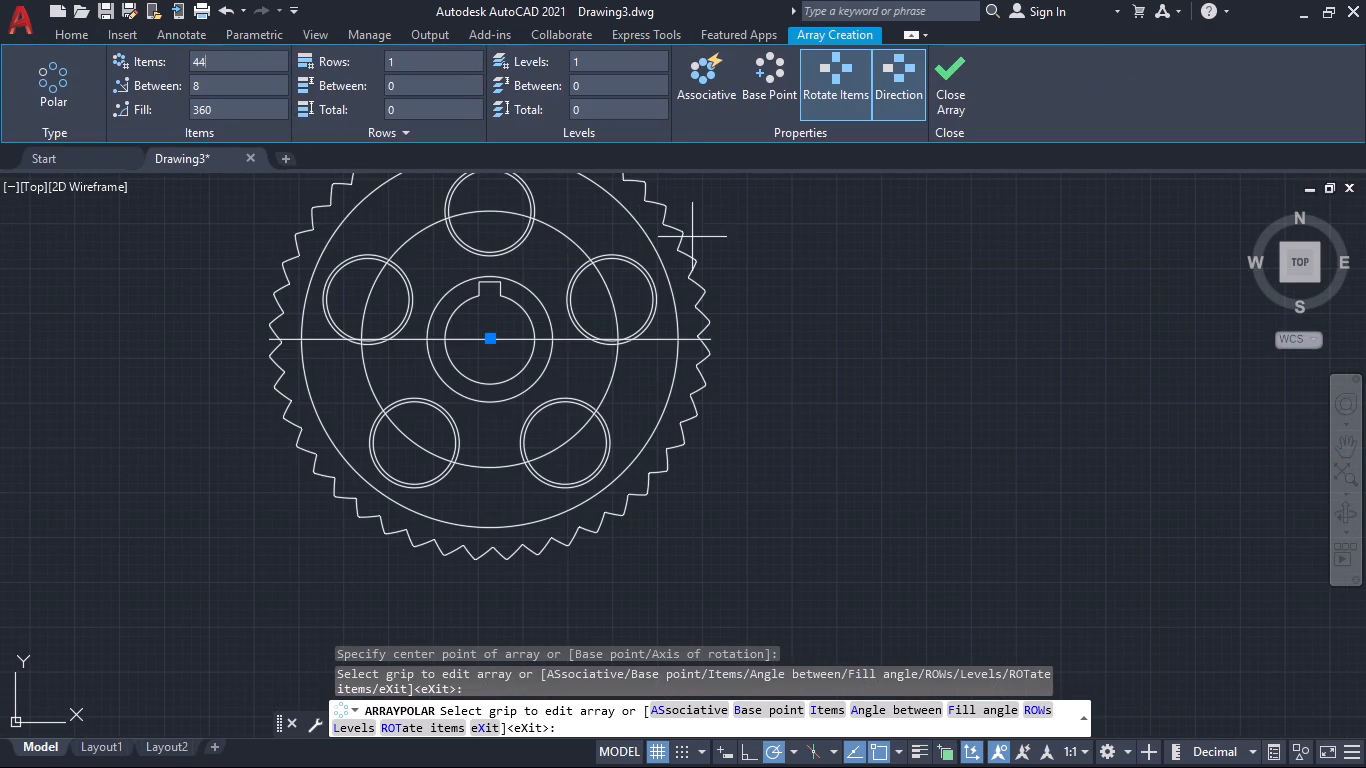
click(944, 88)
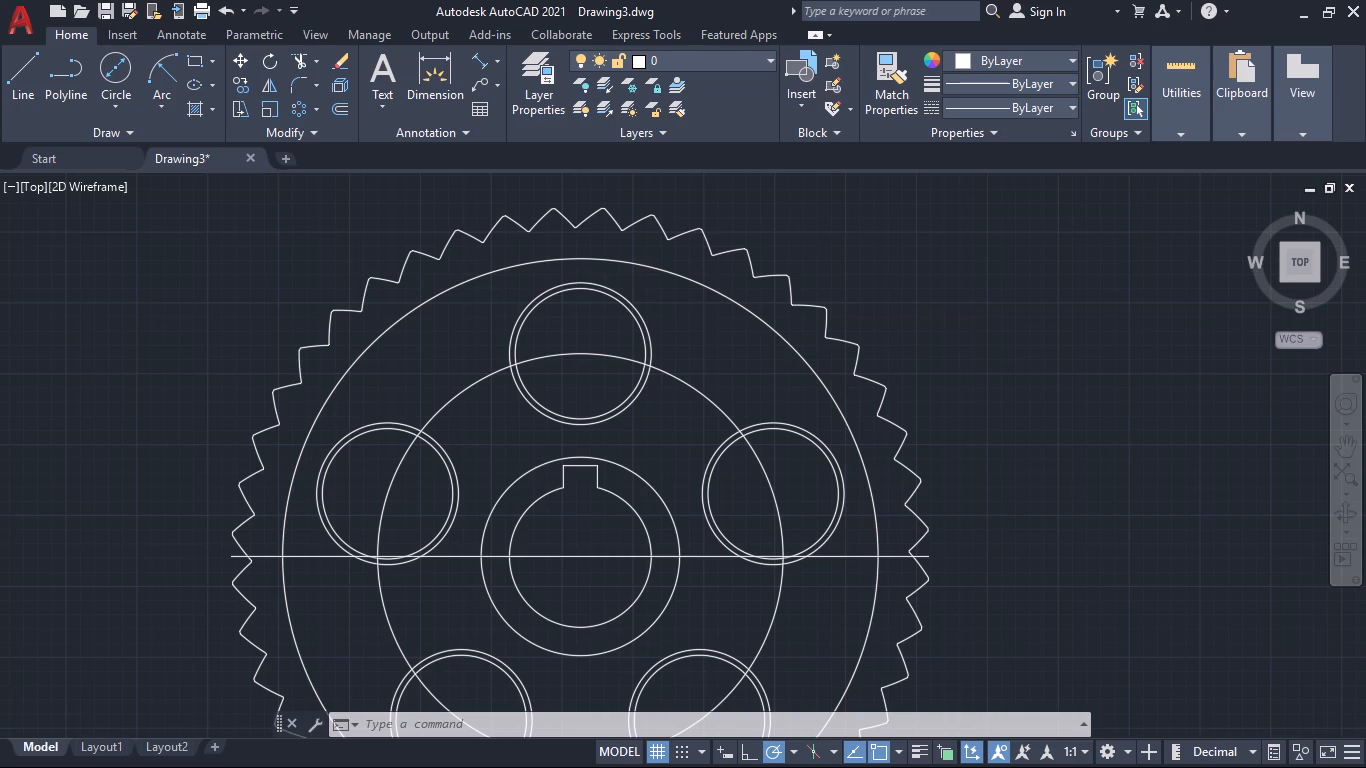
Delete the construction circle that passes through the centres of the five holes.
click(496, 349)
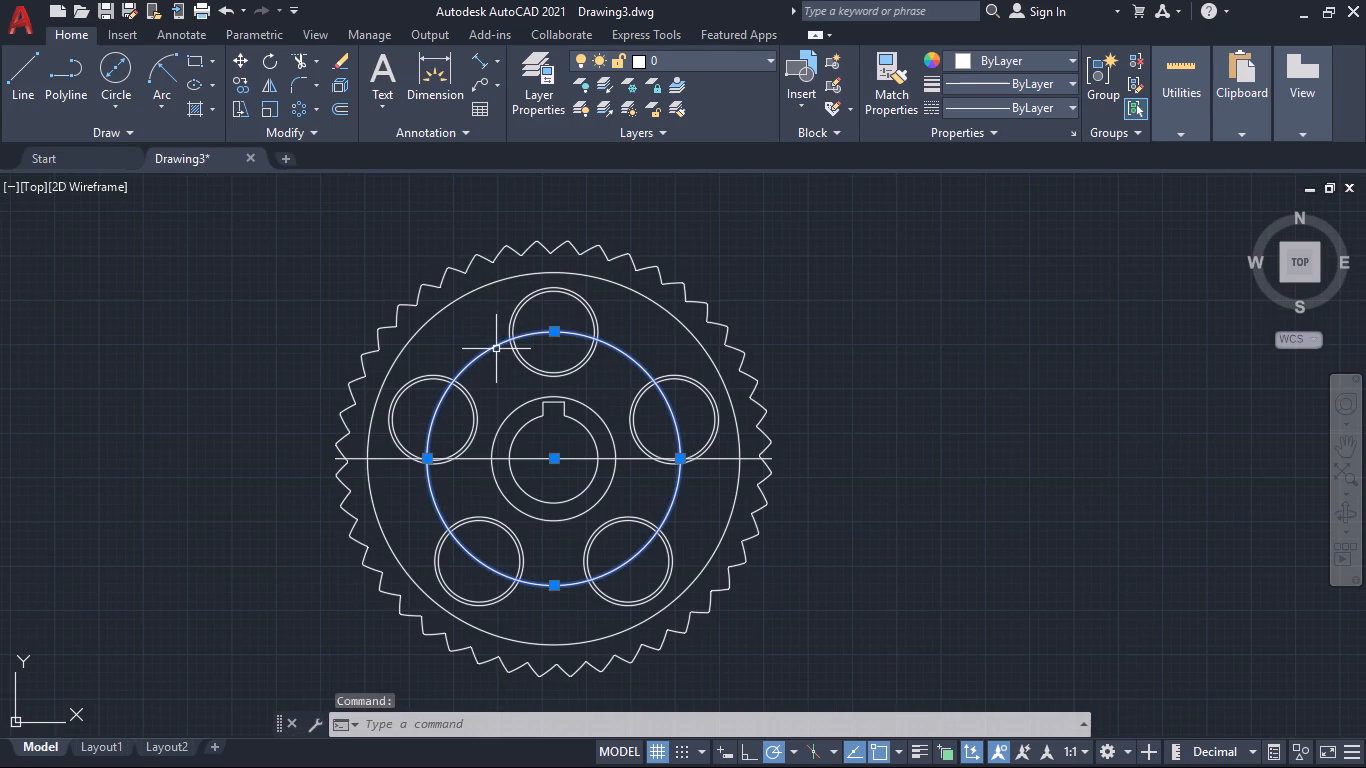
key(Delete)
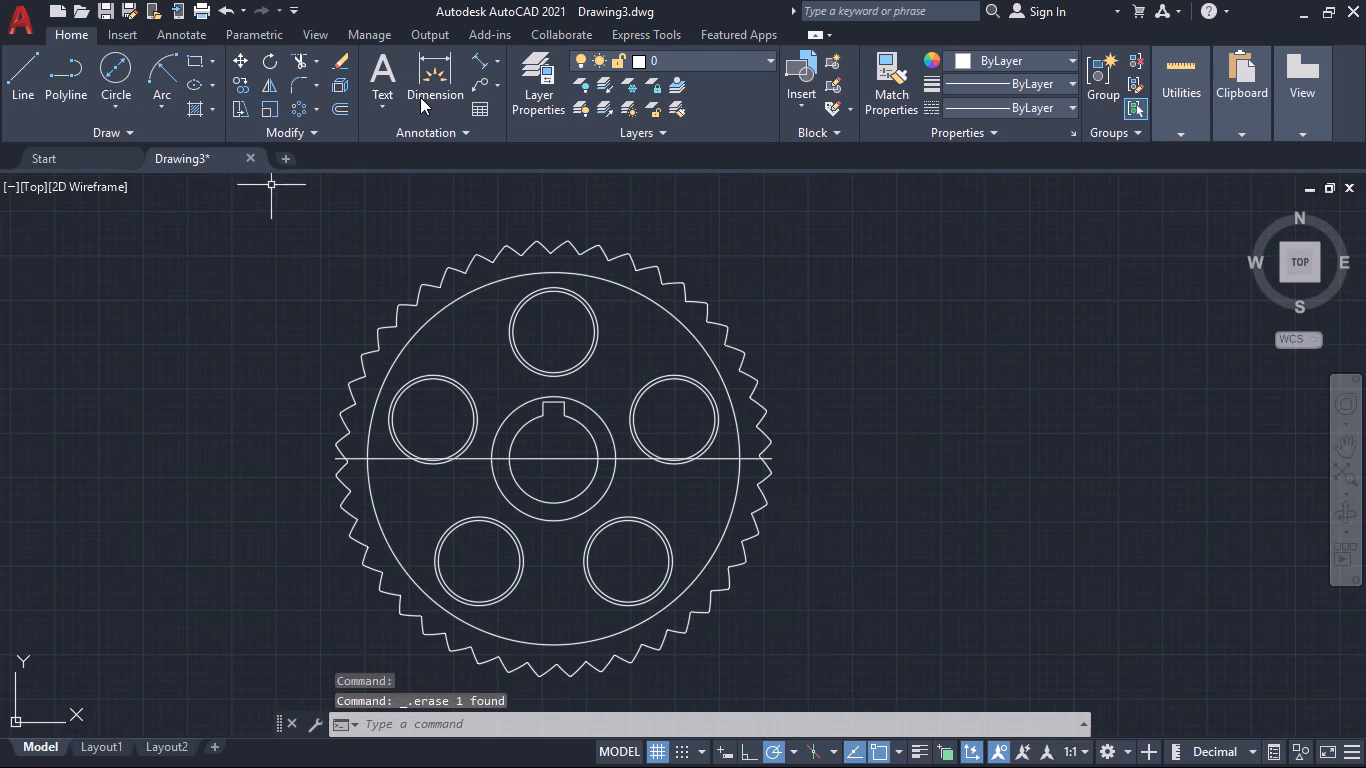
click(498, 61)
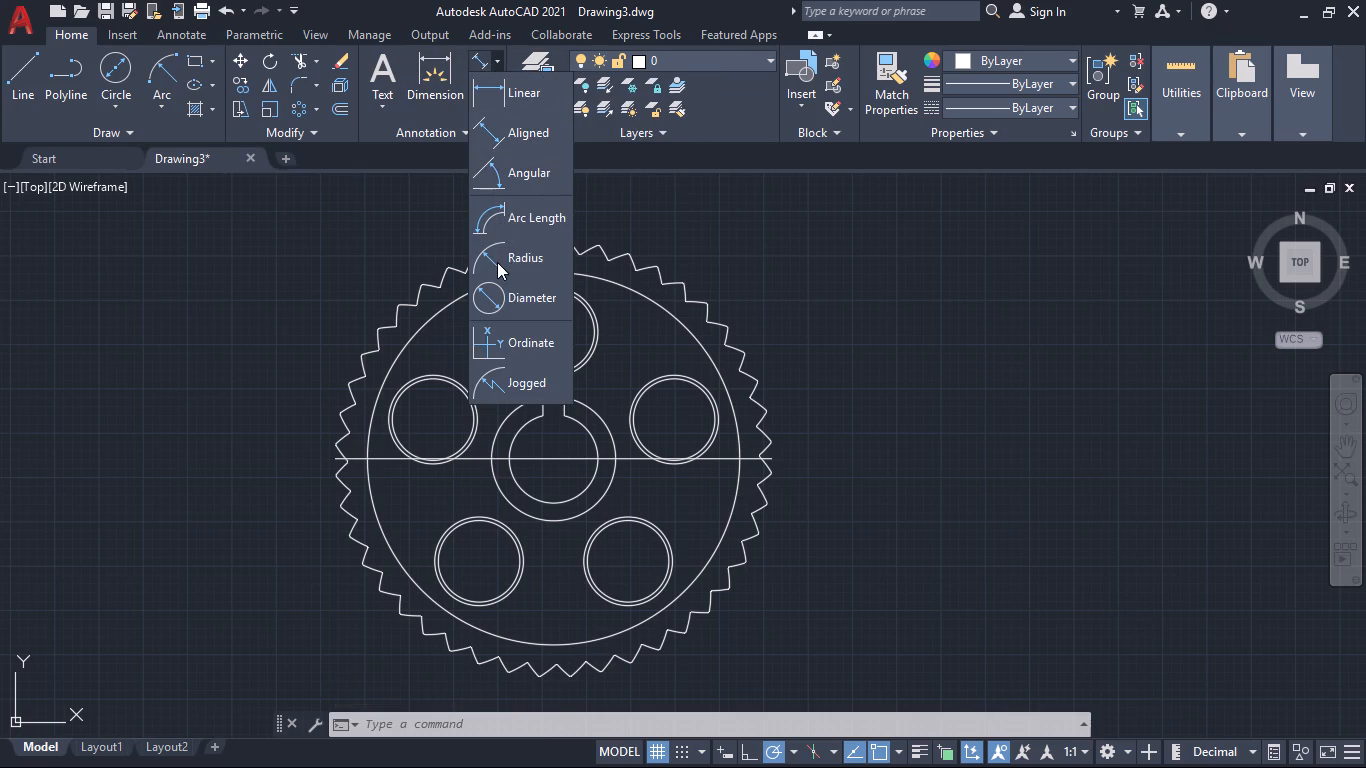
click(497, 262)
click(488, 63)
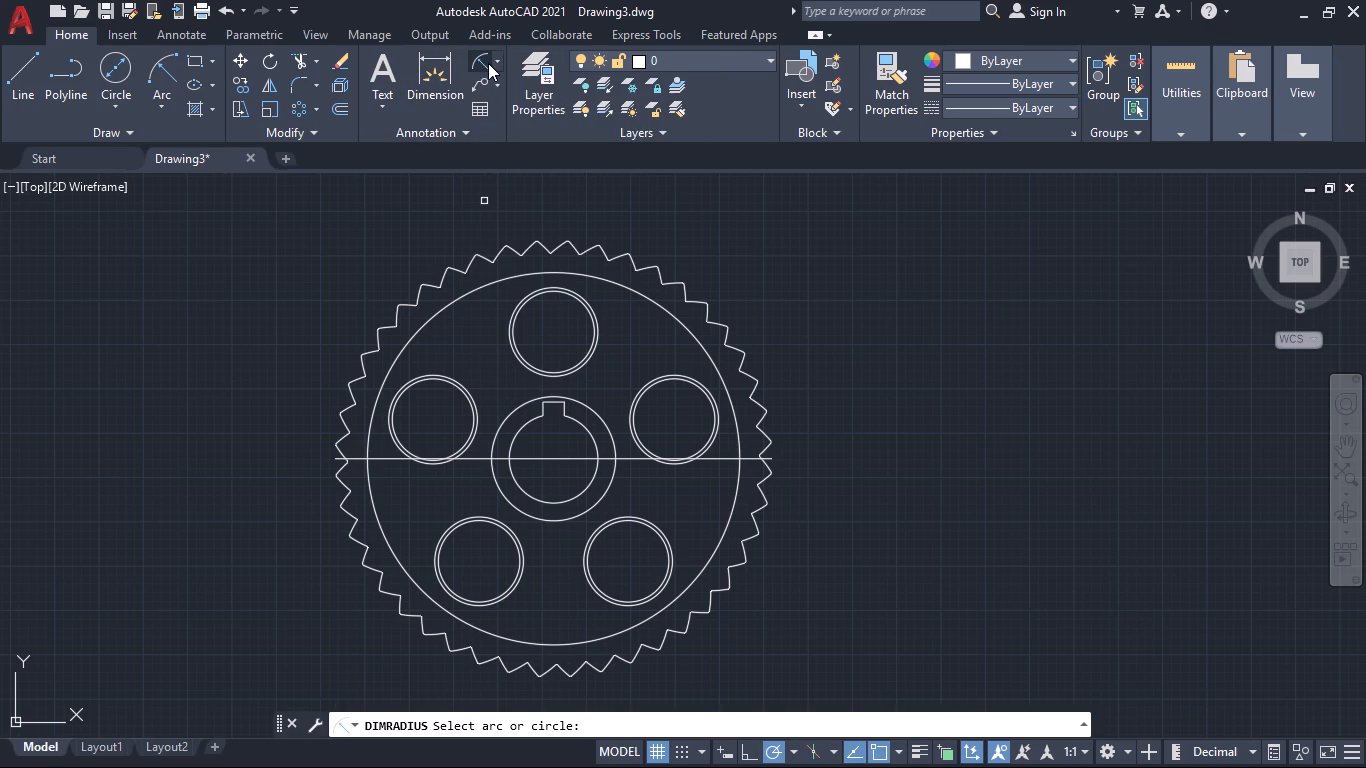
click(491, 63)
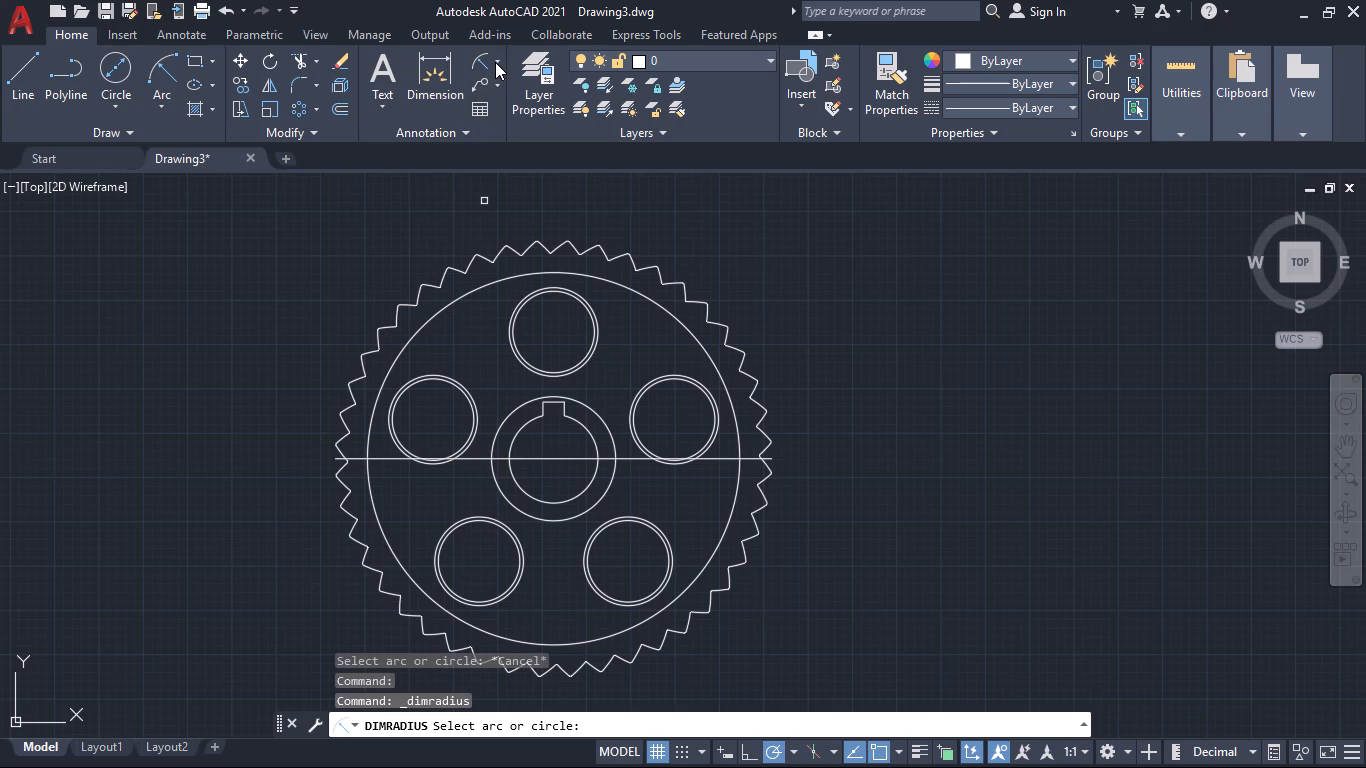
Add a diameter dimension to the outer circle of the top hole, placing its text outside the teeth at the wheel's upper left.
click(495, 62)
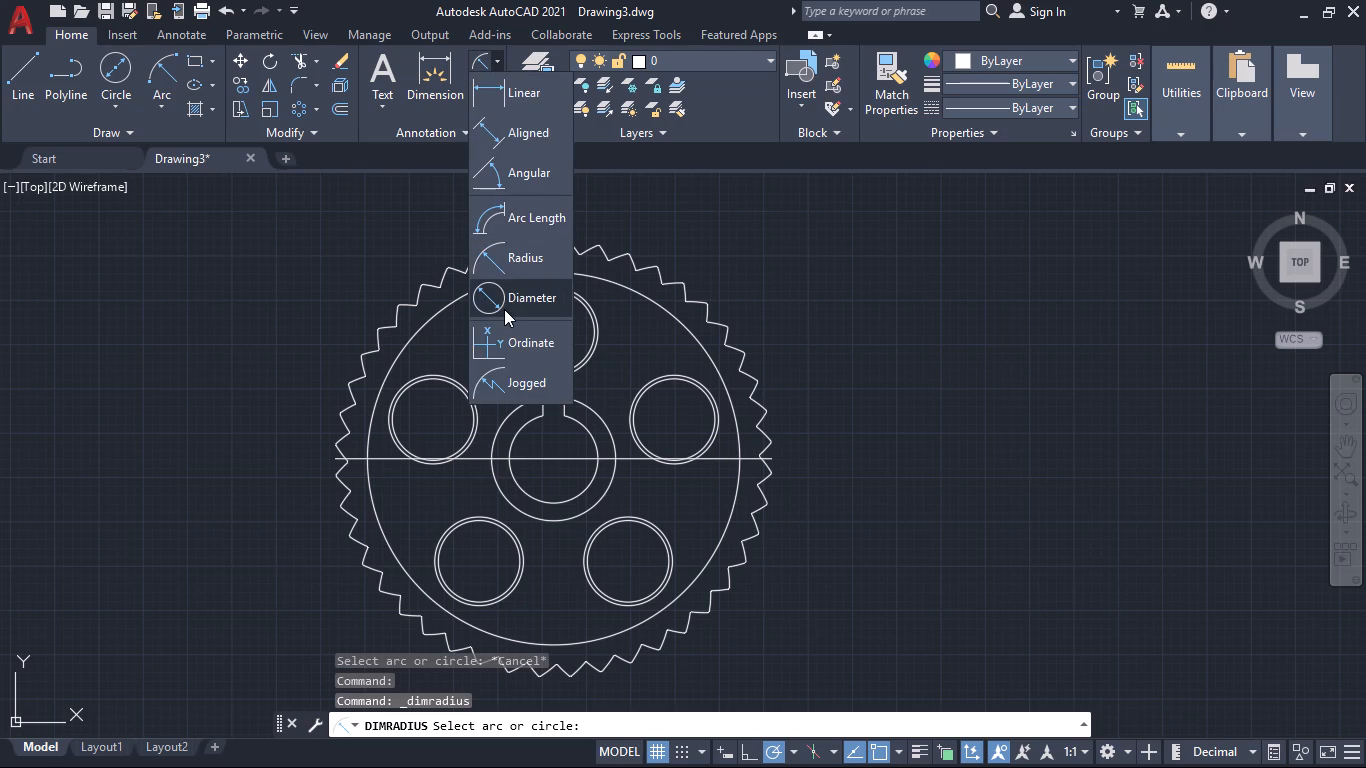
click(506, 298)
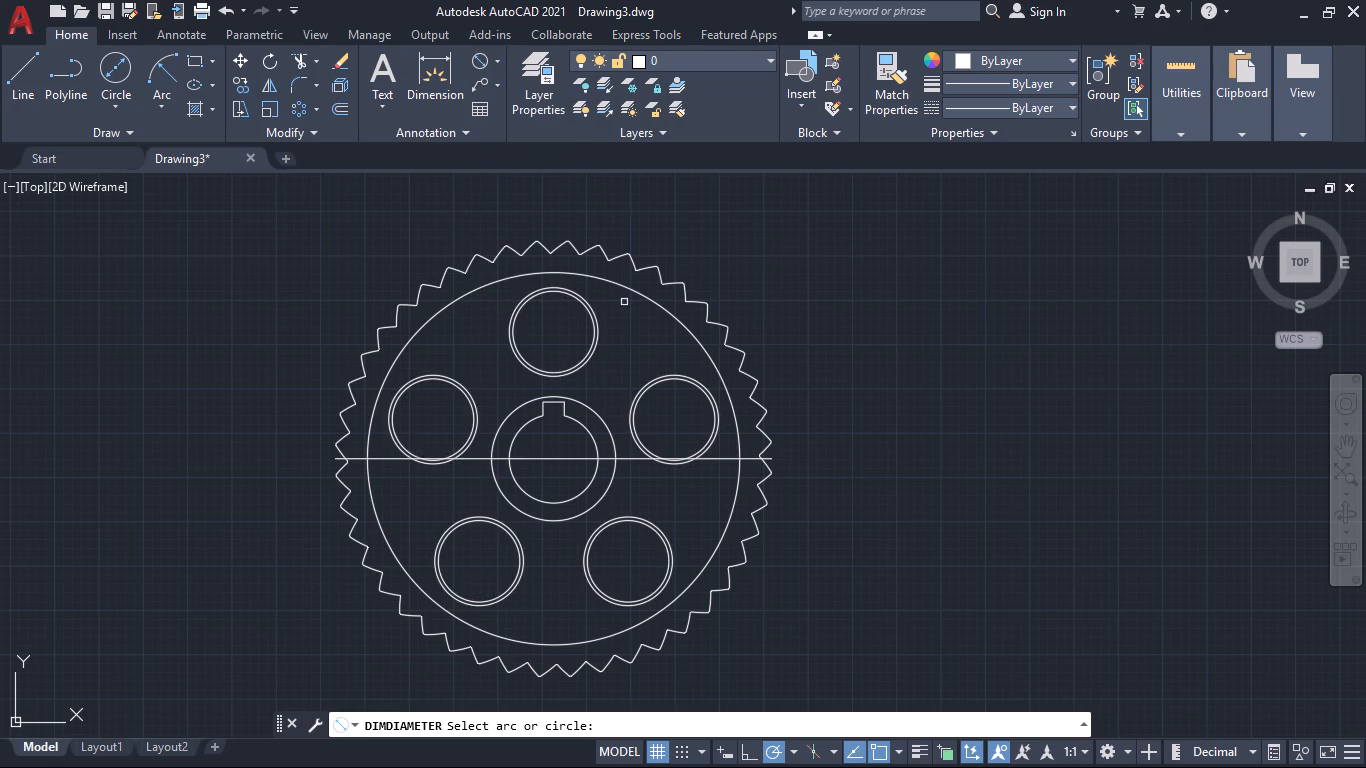
click(594, 325)
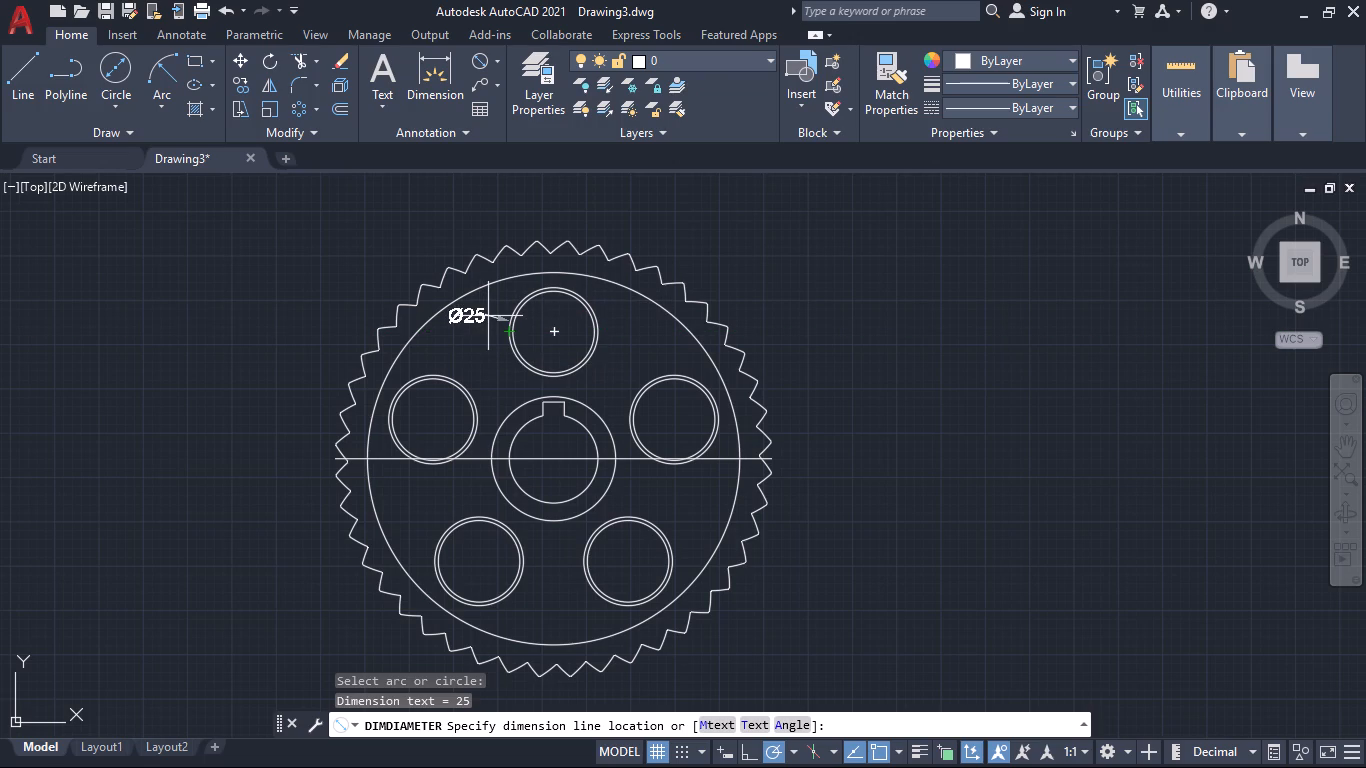
click(407, 276)
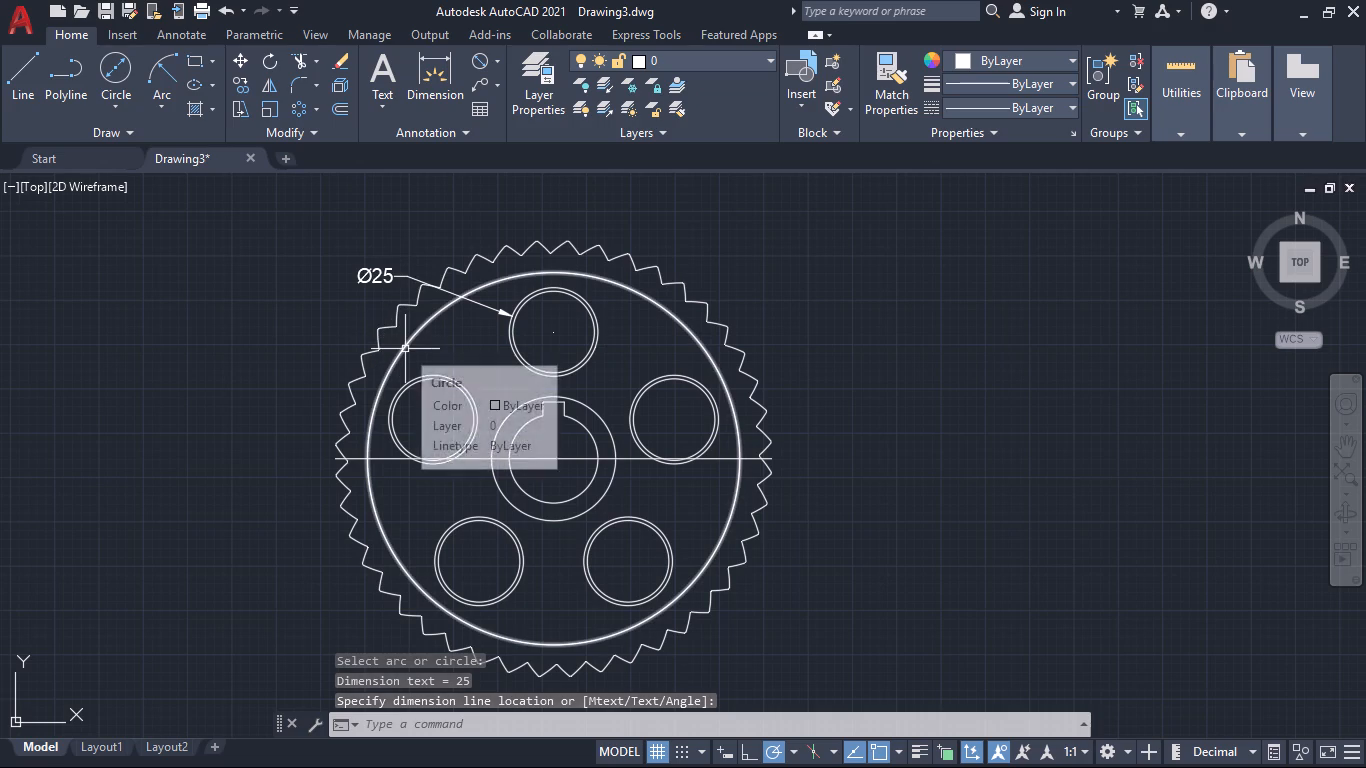
Add a diameter dimension to the large circle just inside the teeth, placing its text outside the wheel's left side.
key(space)
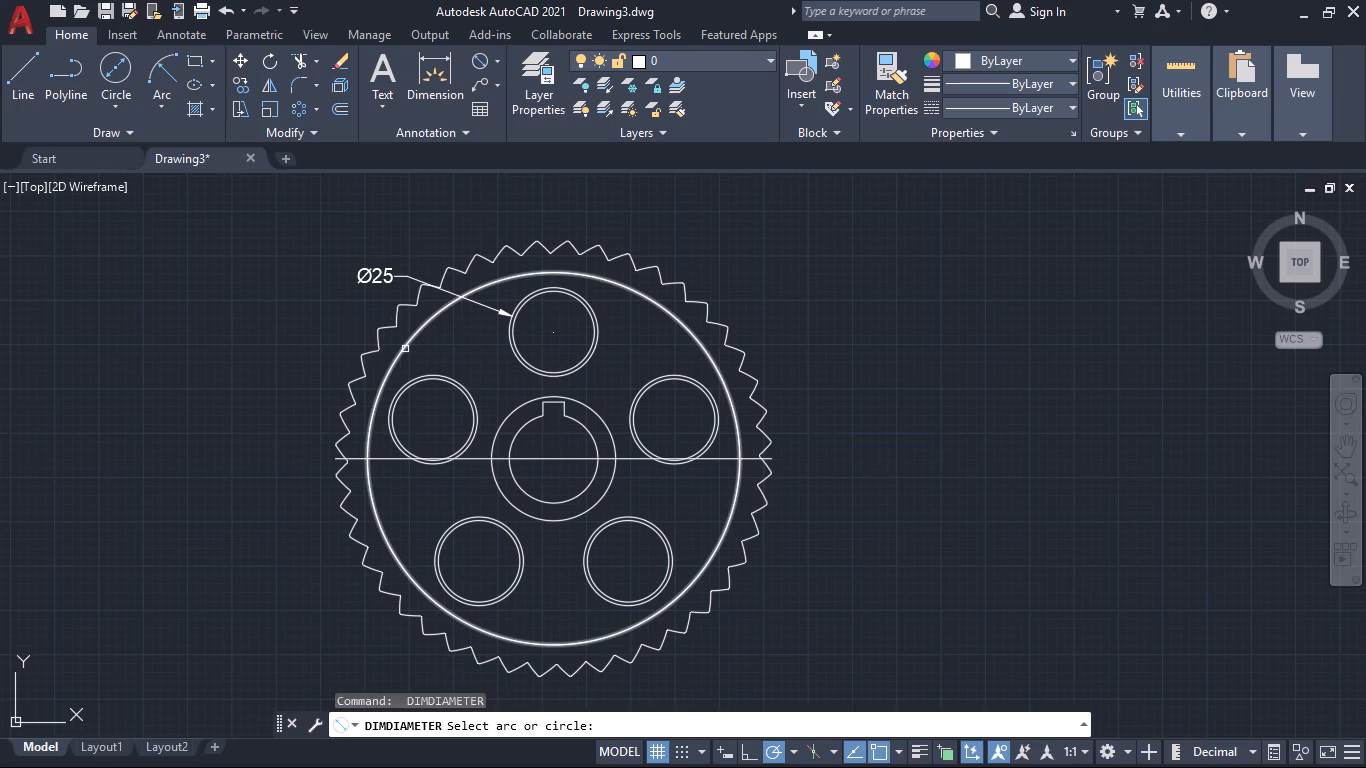
click(398, 358)
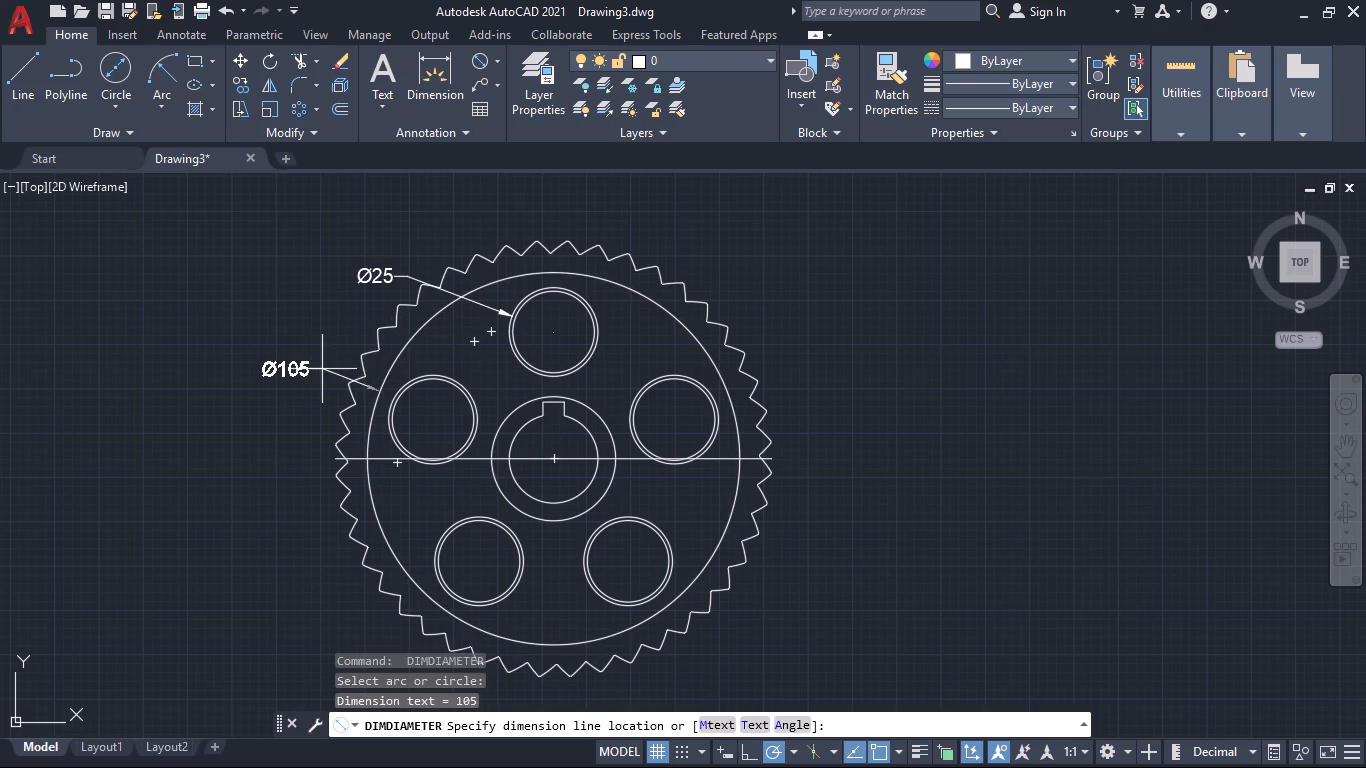
click(291, 365)
Add a diameter dimension to the outer hub circle, placing its text outside the teeth at the wheel's lower right.
key(space)
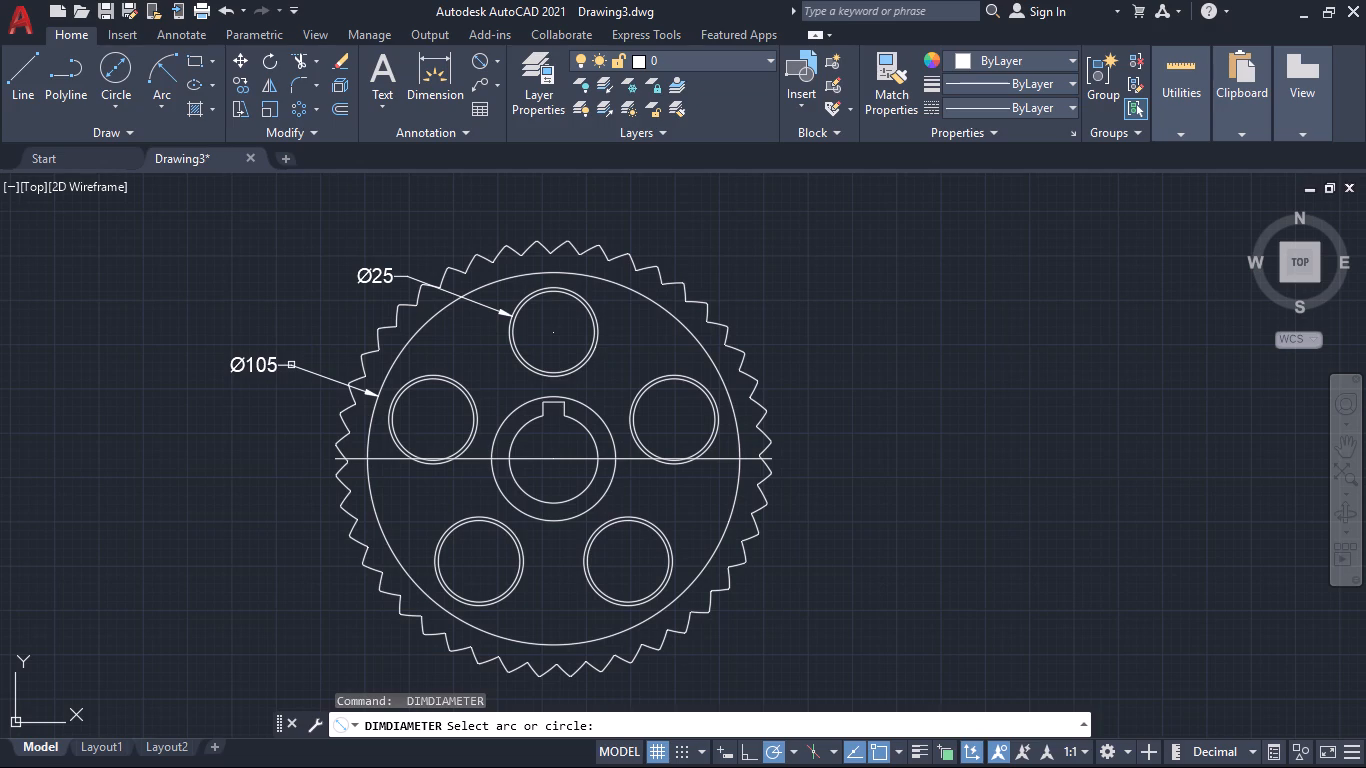
click(605, 485)
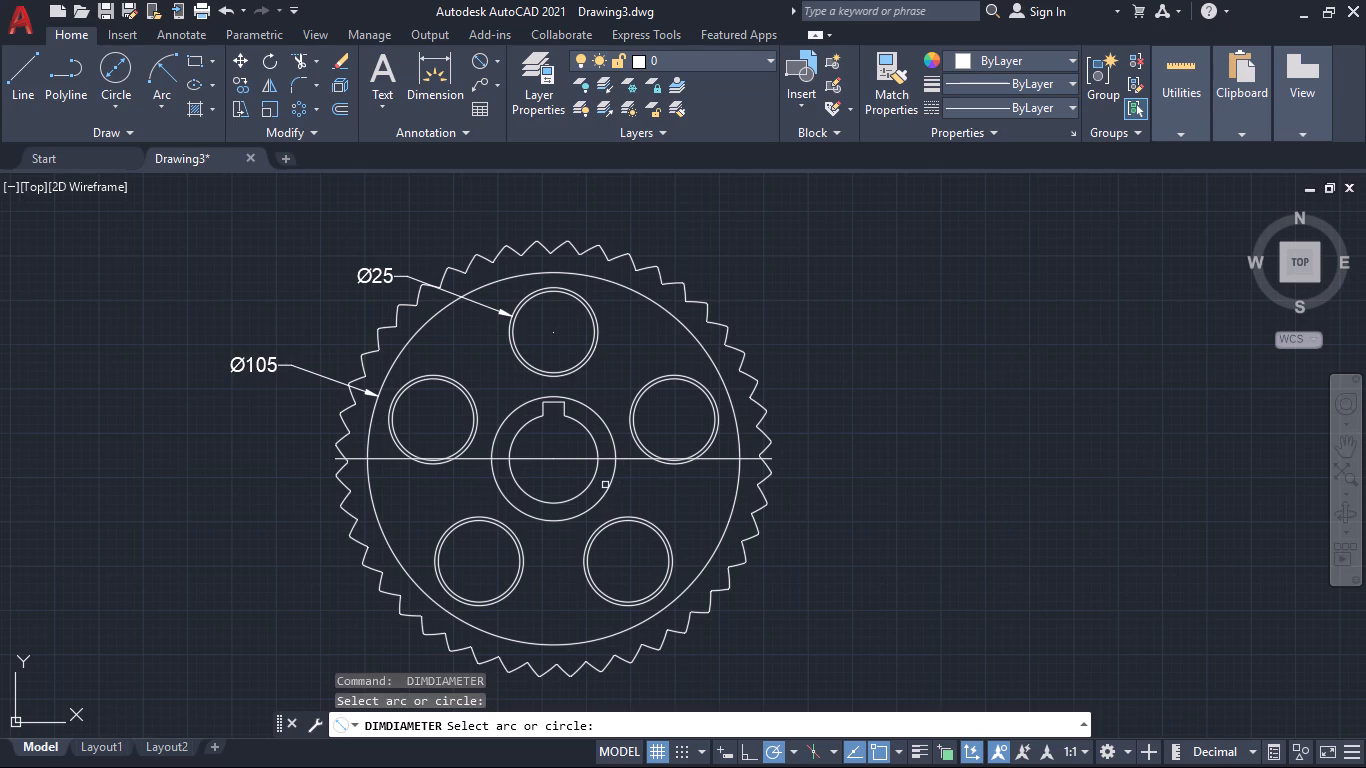
click(606, 489)
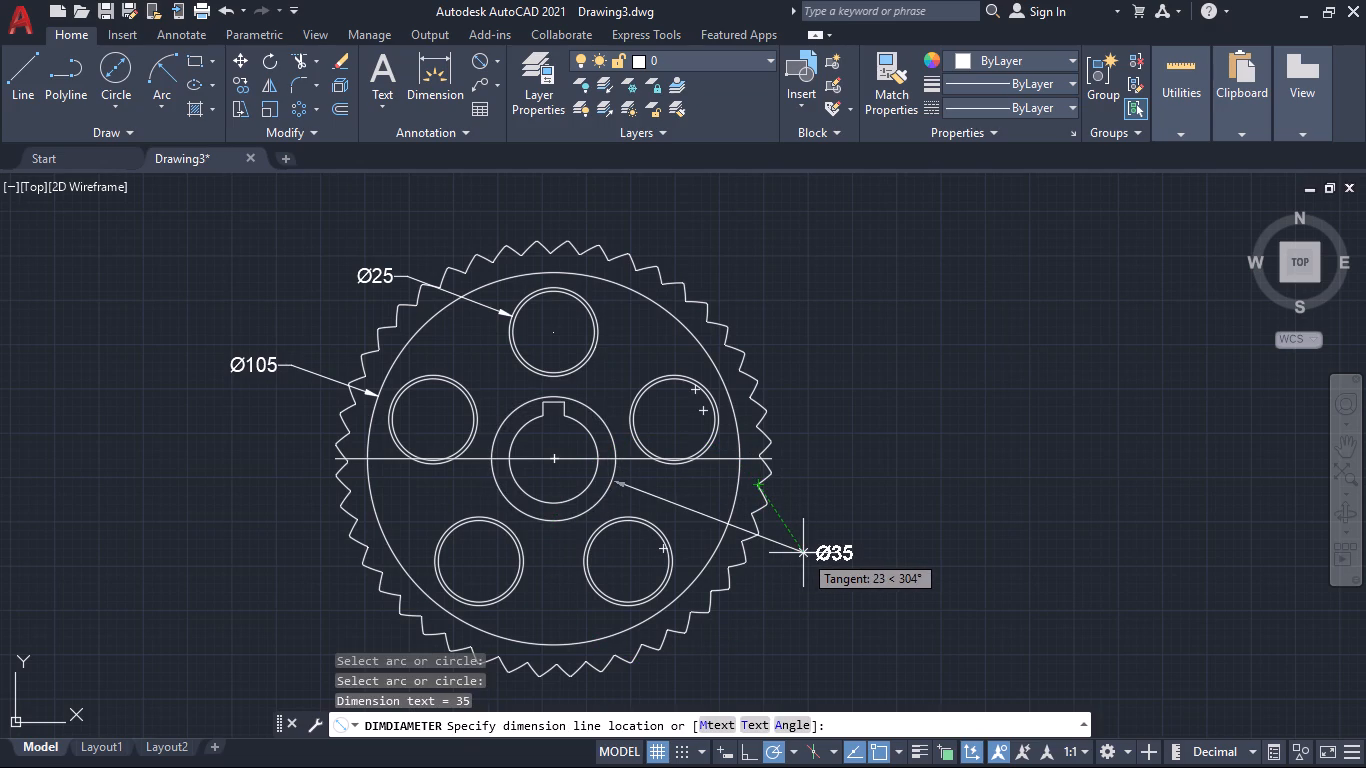
click(831, 553)
Add a diameter dimension to the central bore circle, placing its text outside the teeth at the wheel's upper right.
key(space)
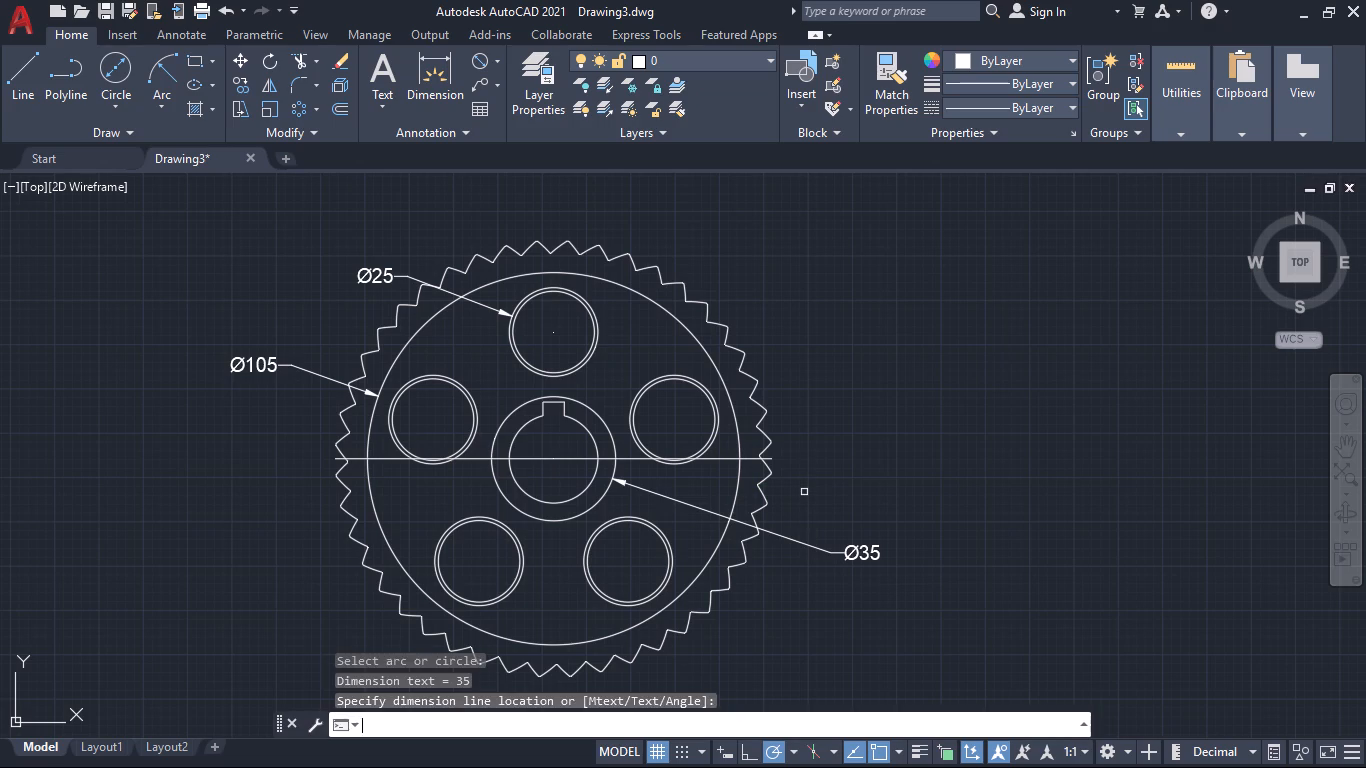
click(587, 490)
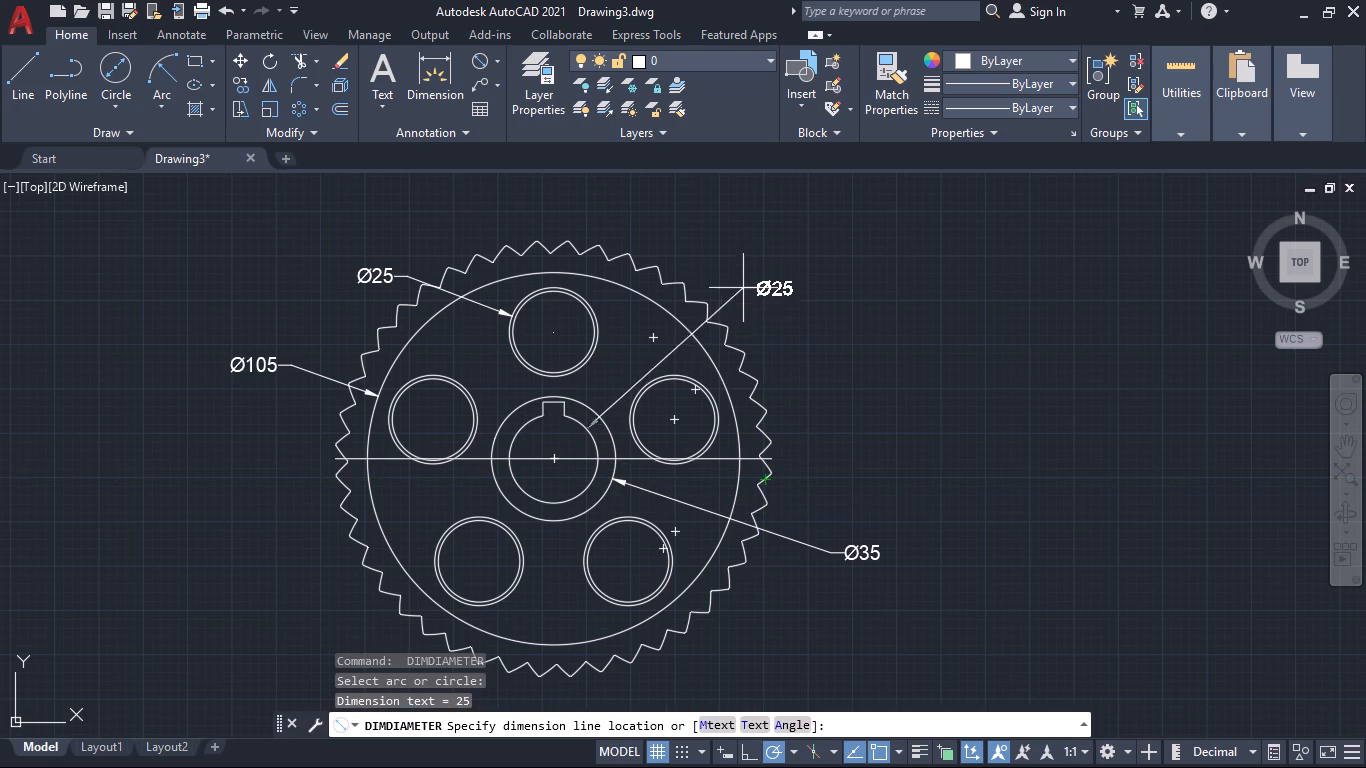
click(759, 267)
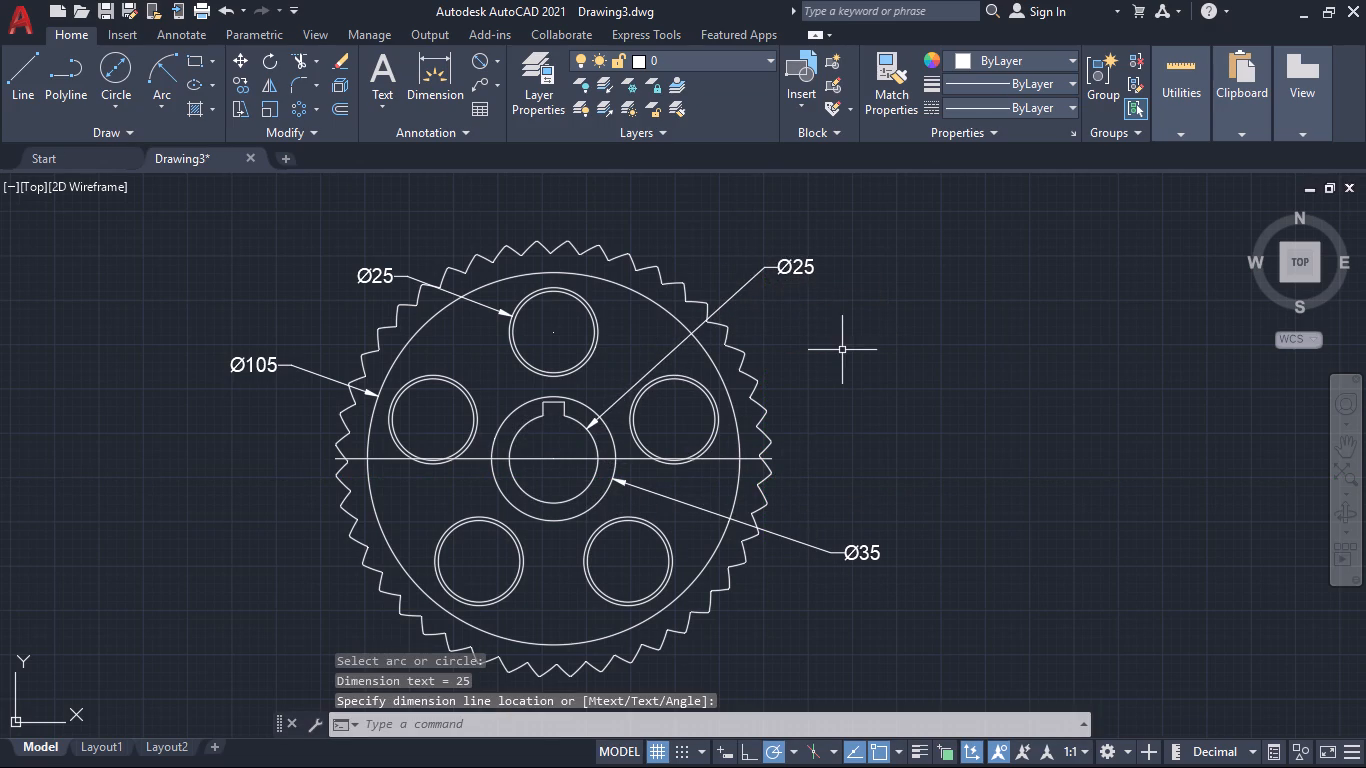
key(space)
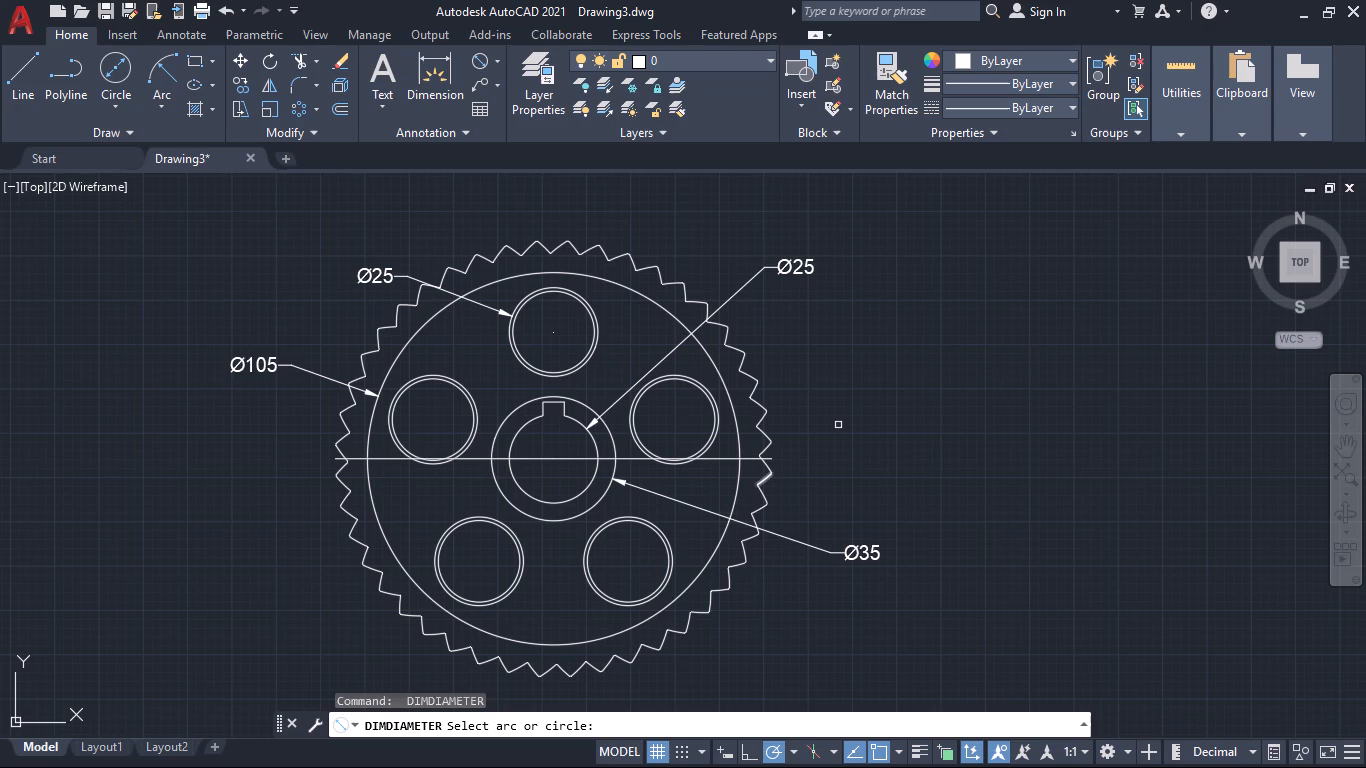
key(Escape)
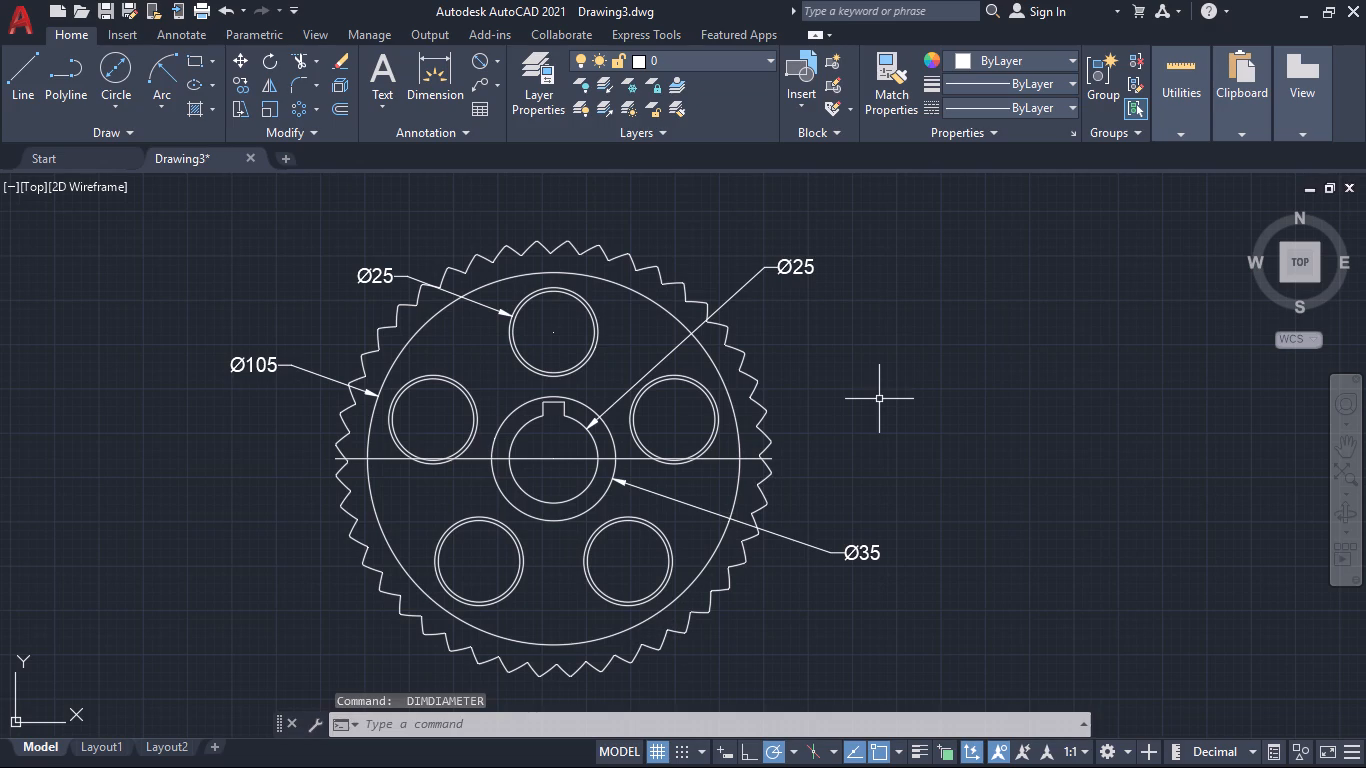
Delete the horizontal construction line that runs across the wheel through its centre.
click(558, 459)
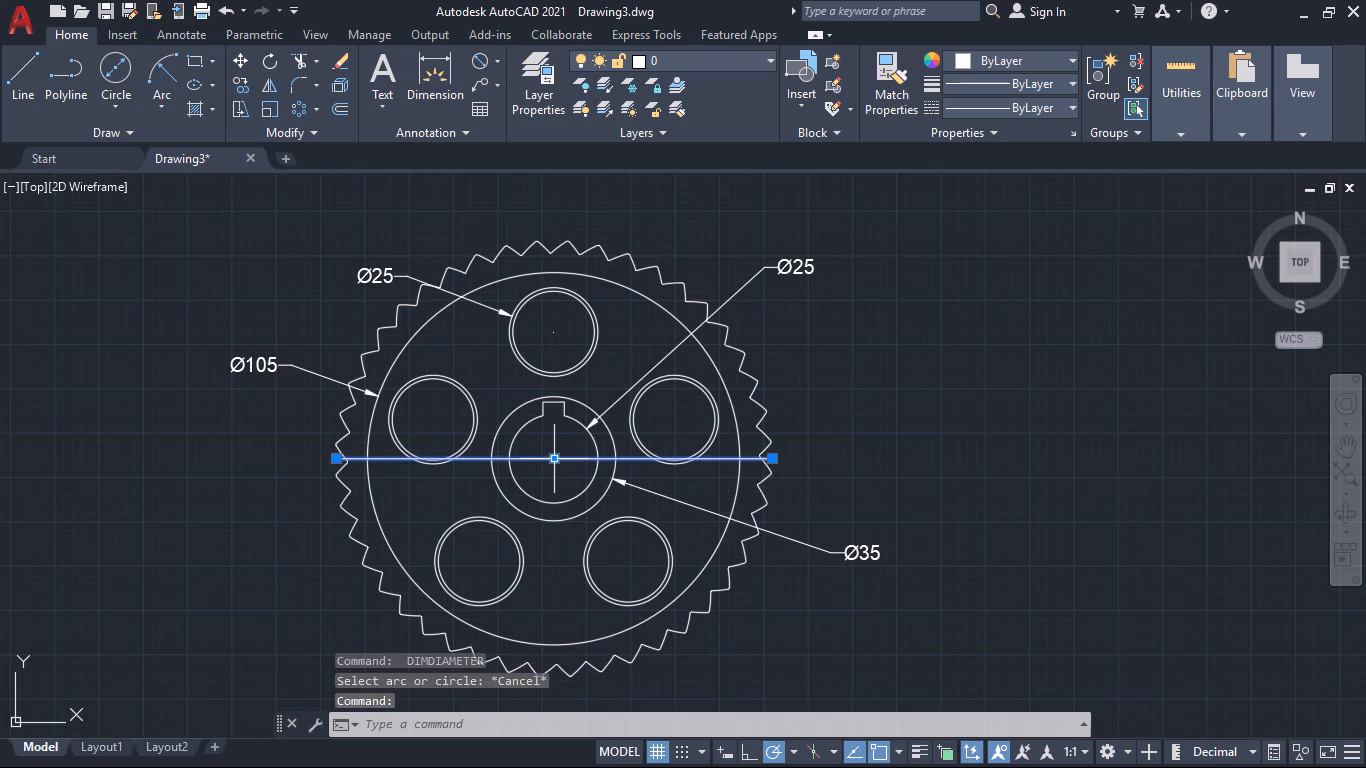
key(Delete)
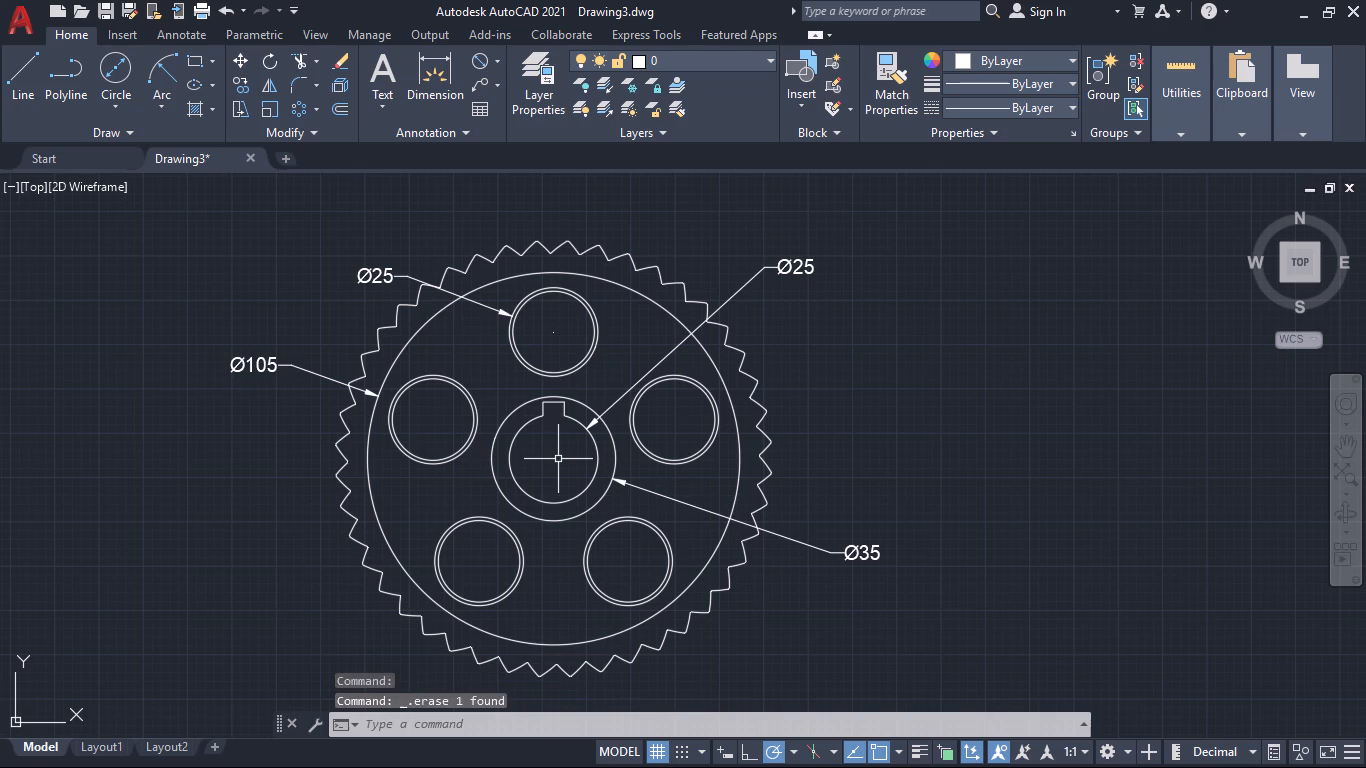
Add a vertical linear dimension from the wheel's centre to the top of the keyway, placing it just left of the hub.
click(425, 53)
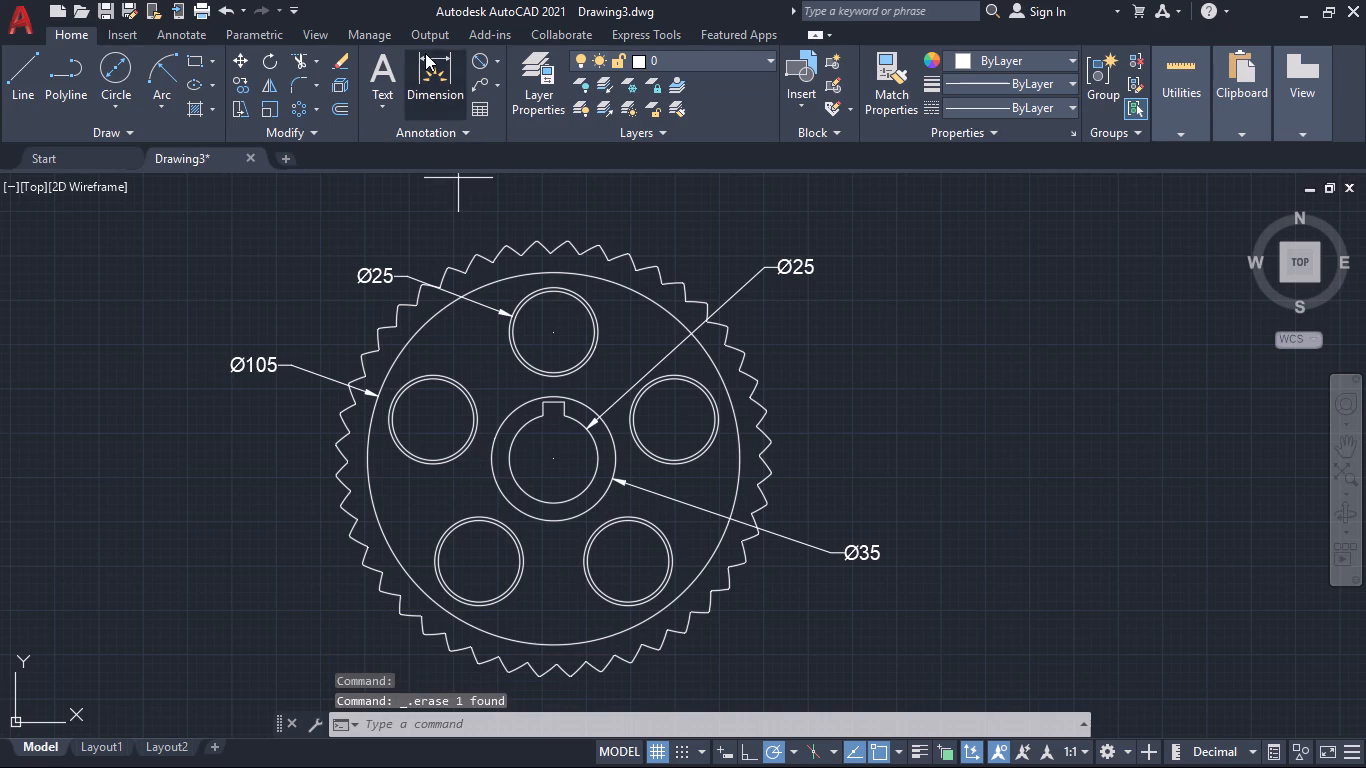
click(556, 459)
click(556, 403)
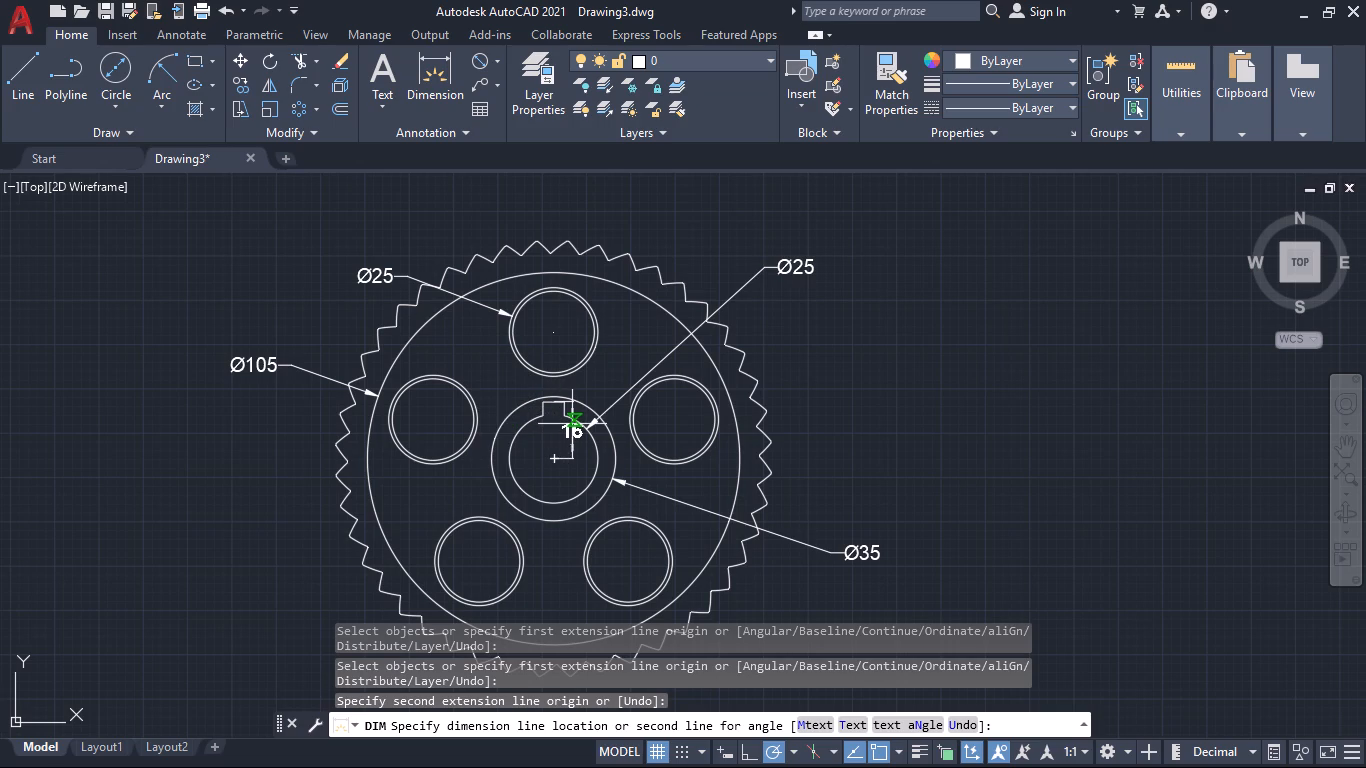
click(486, 431)
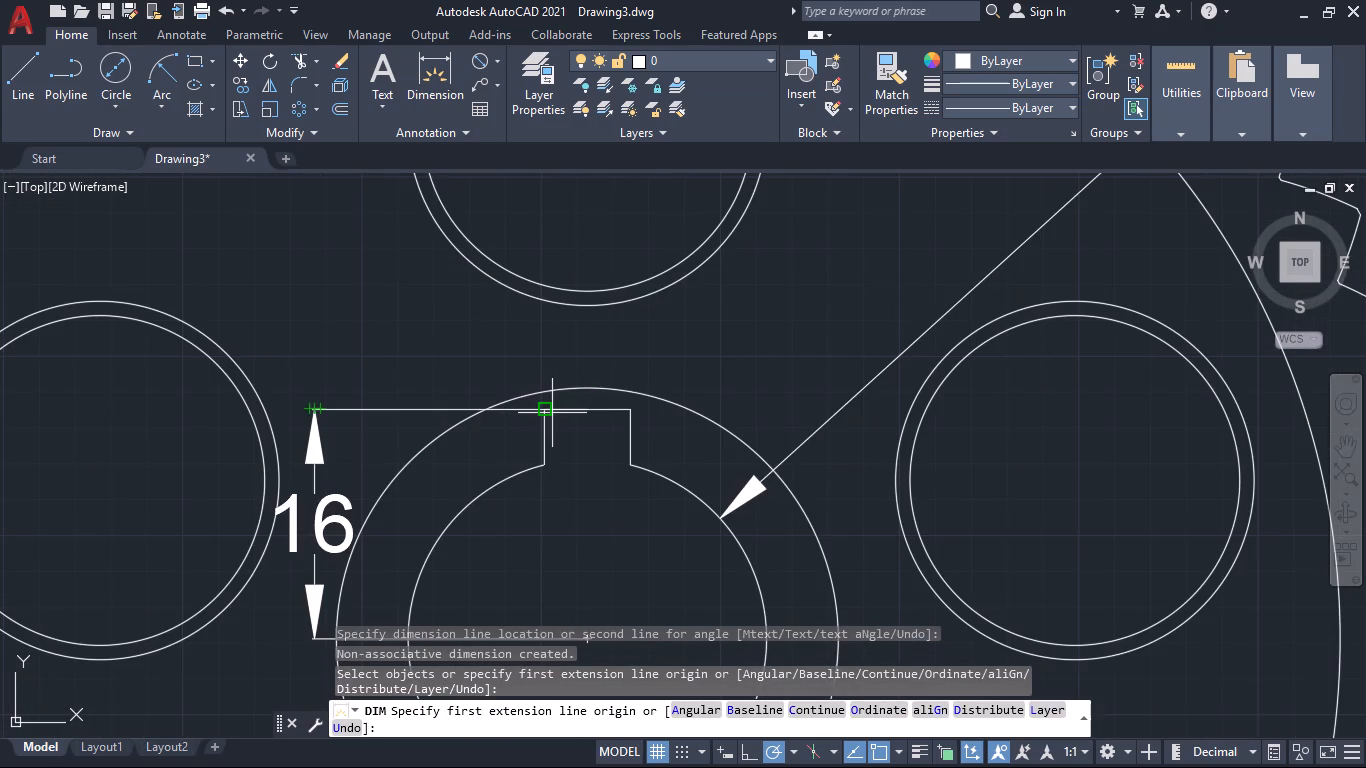
Add a horizontal linear dimension across the keyway's top corners, placing it just above the hub.
click(542, 407)
click(631, 407)
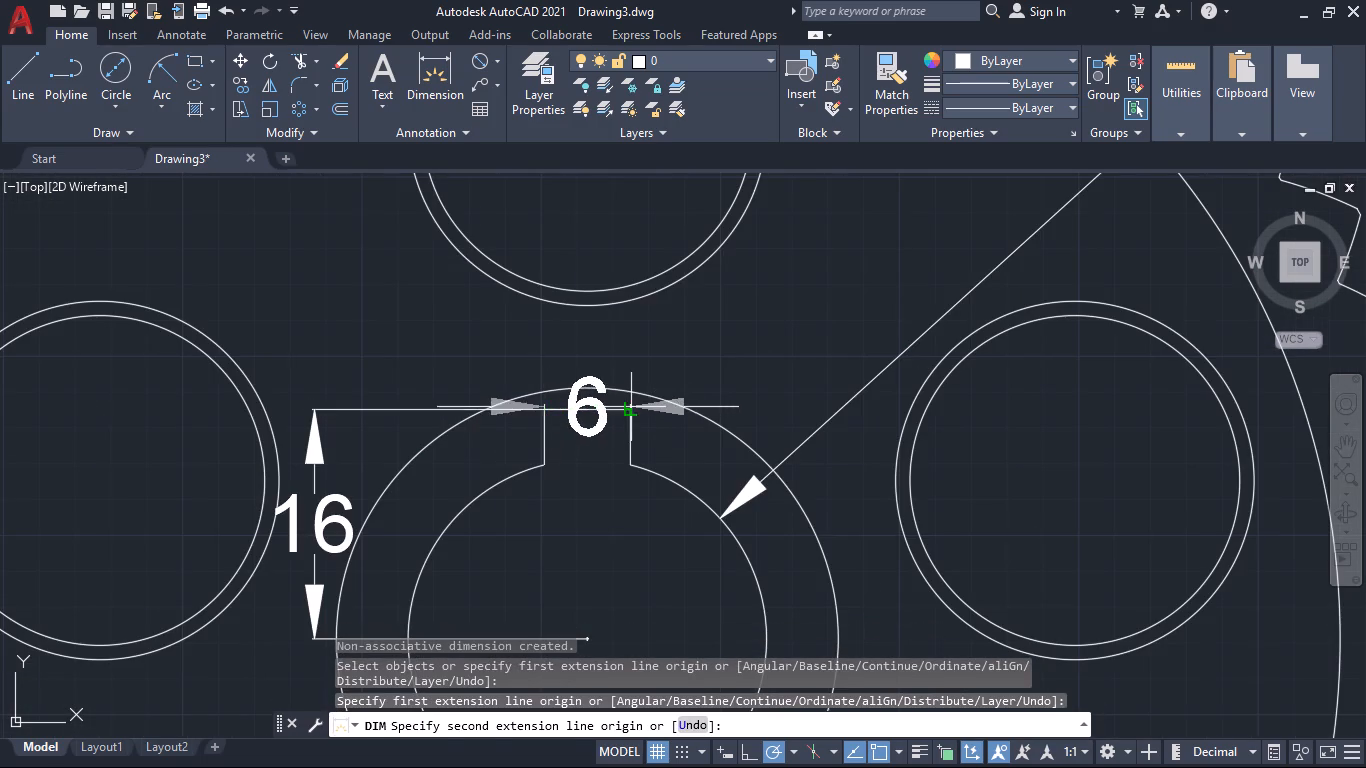
click(632, 361)
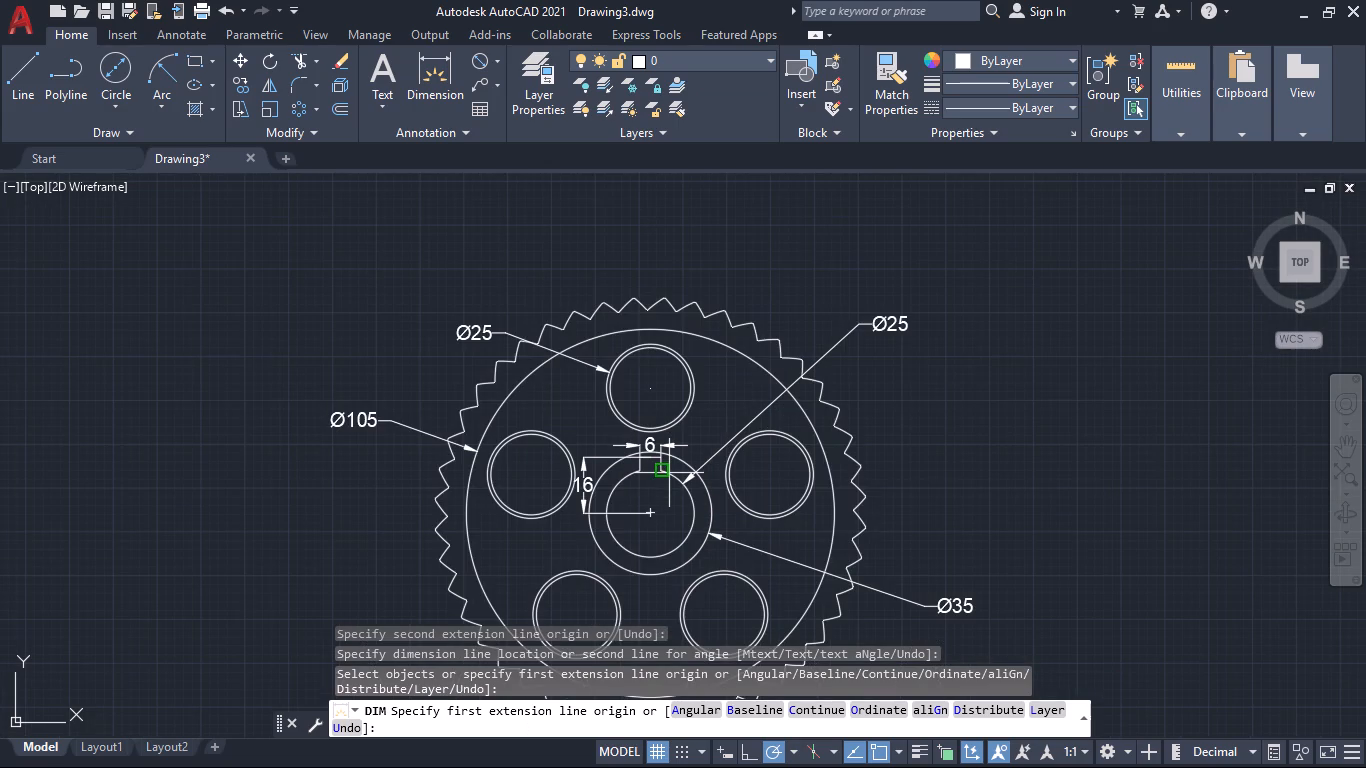
key(Escape)
Add centre marks to the five holes, the outer hub circle and the large circle just inside the teeth with the CENTERMARK command.
text(cen)
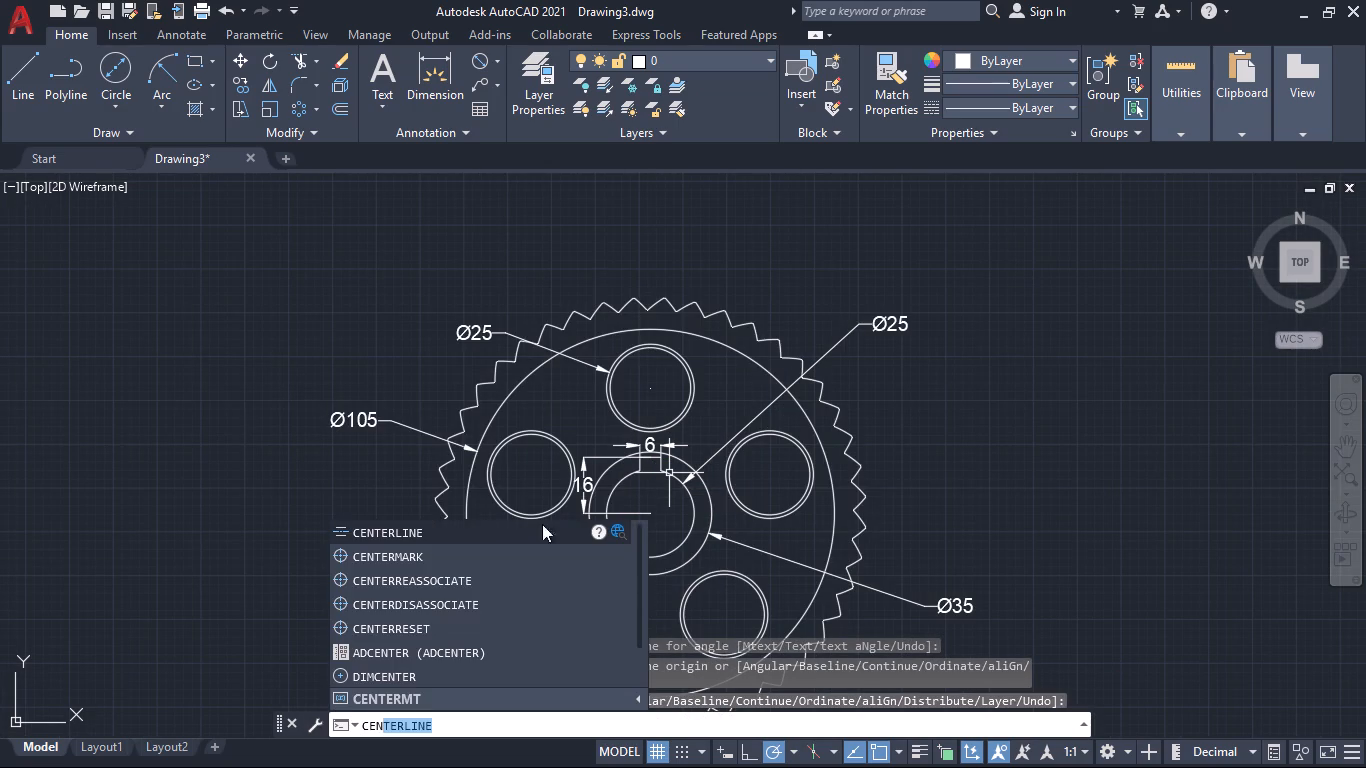
click(418, 552)
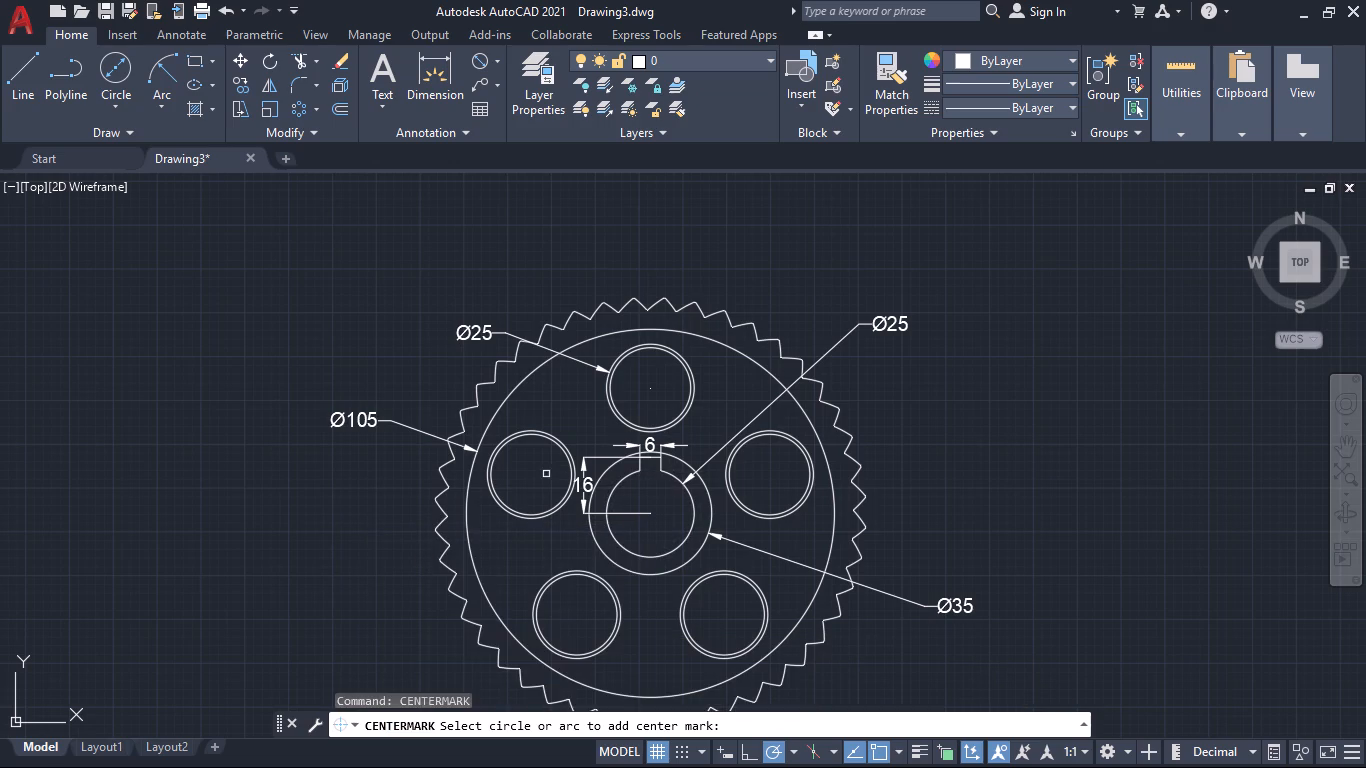
click(569, 450)
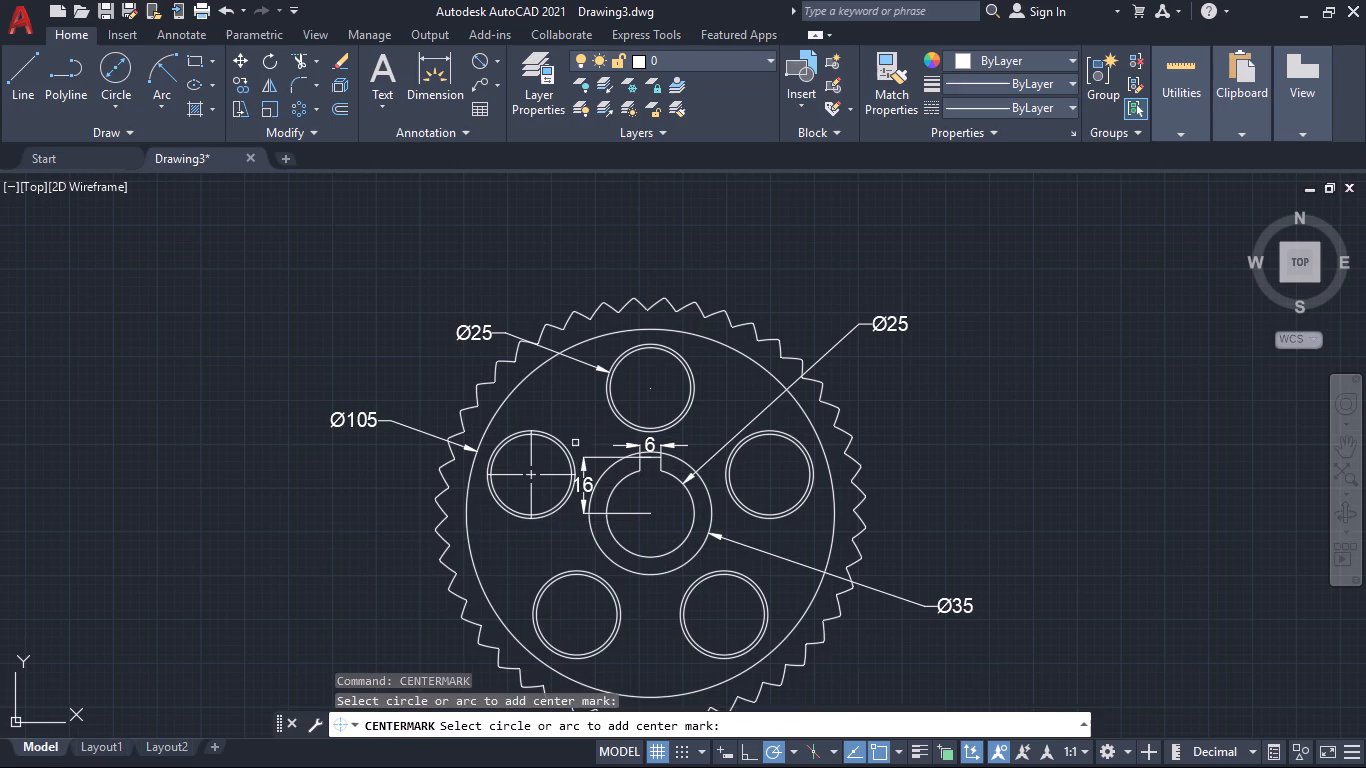
click(675, 352)
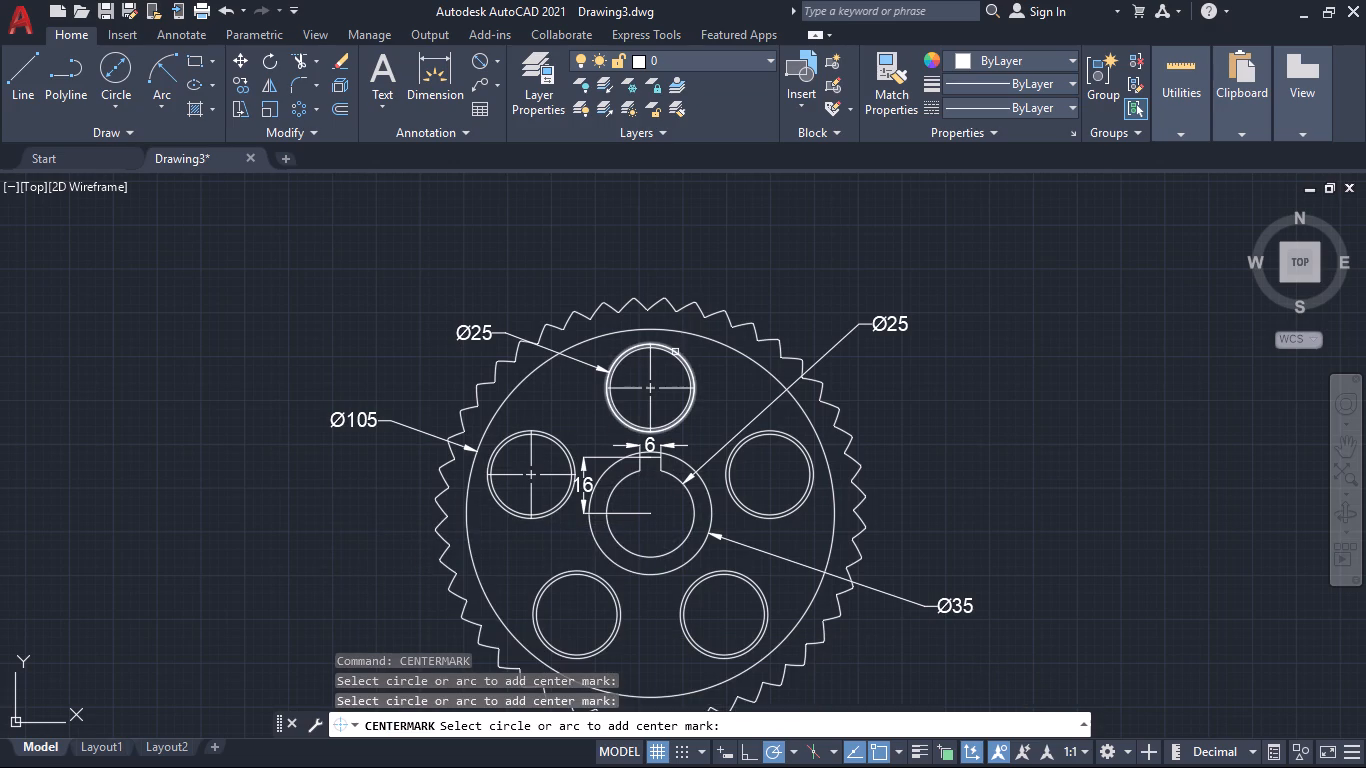
click(782, 430)
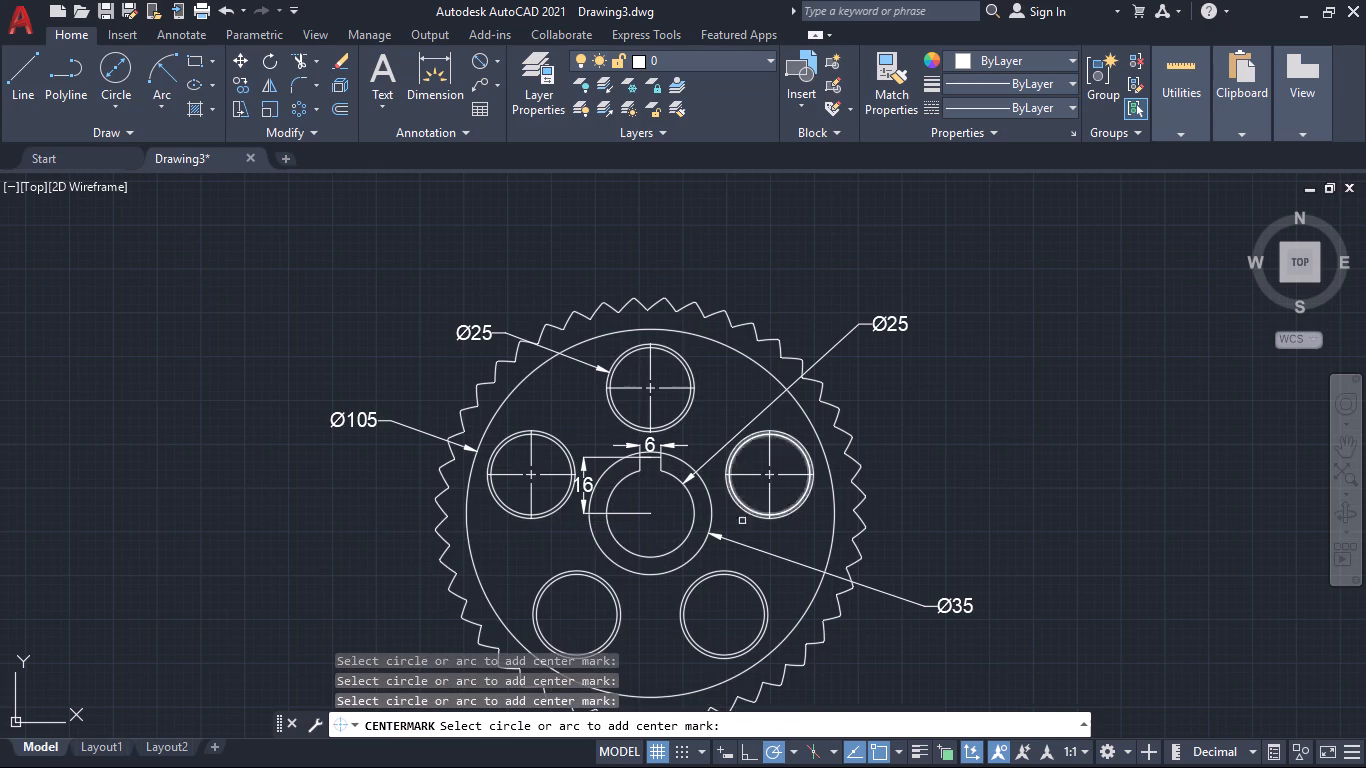
click(766, 593)
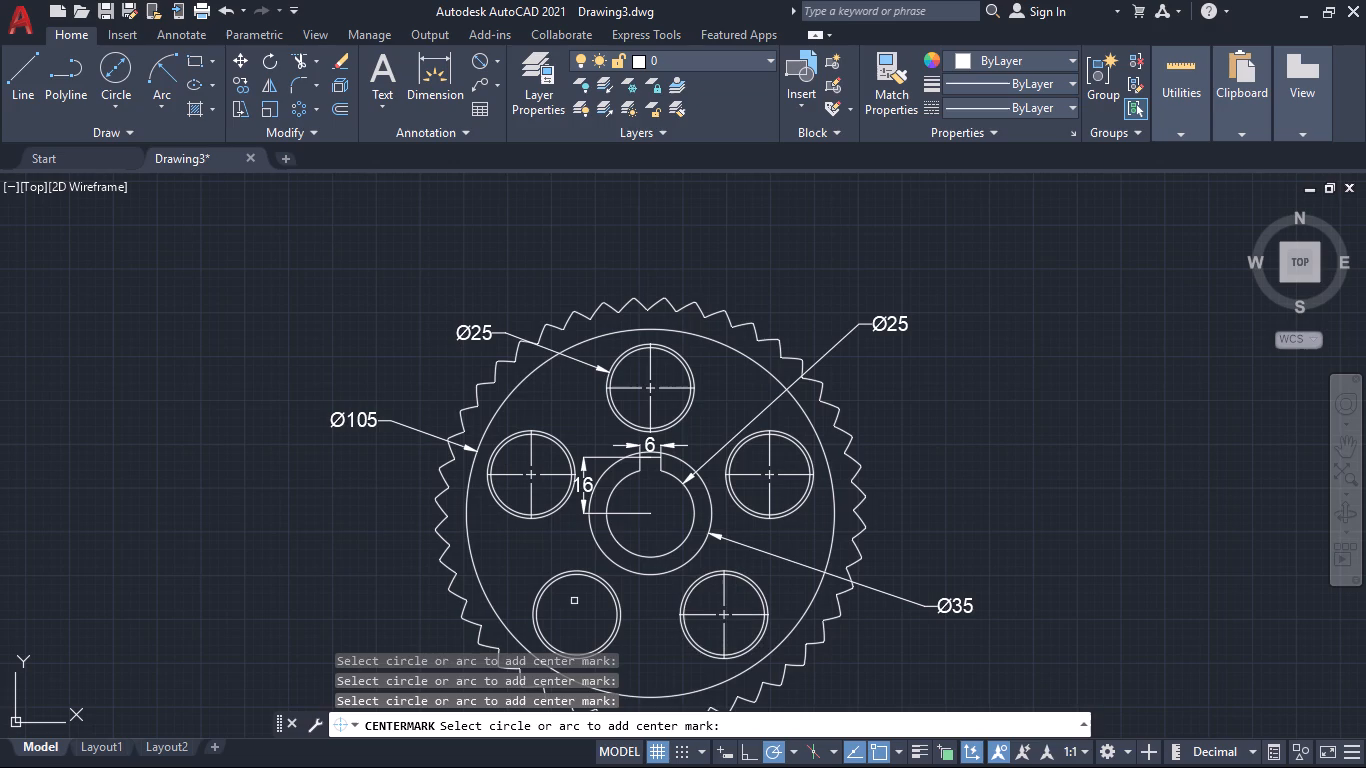
click(617, 592)
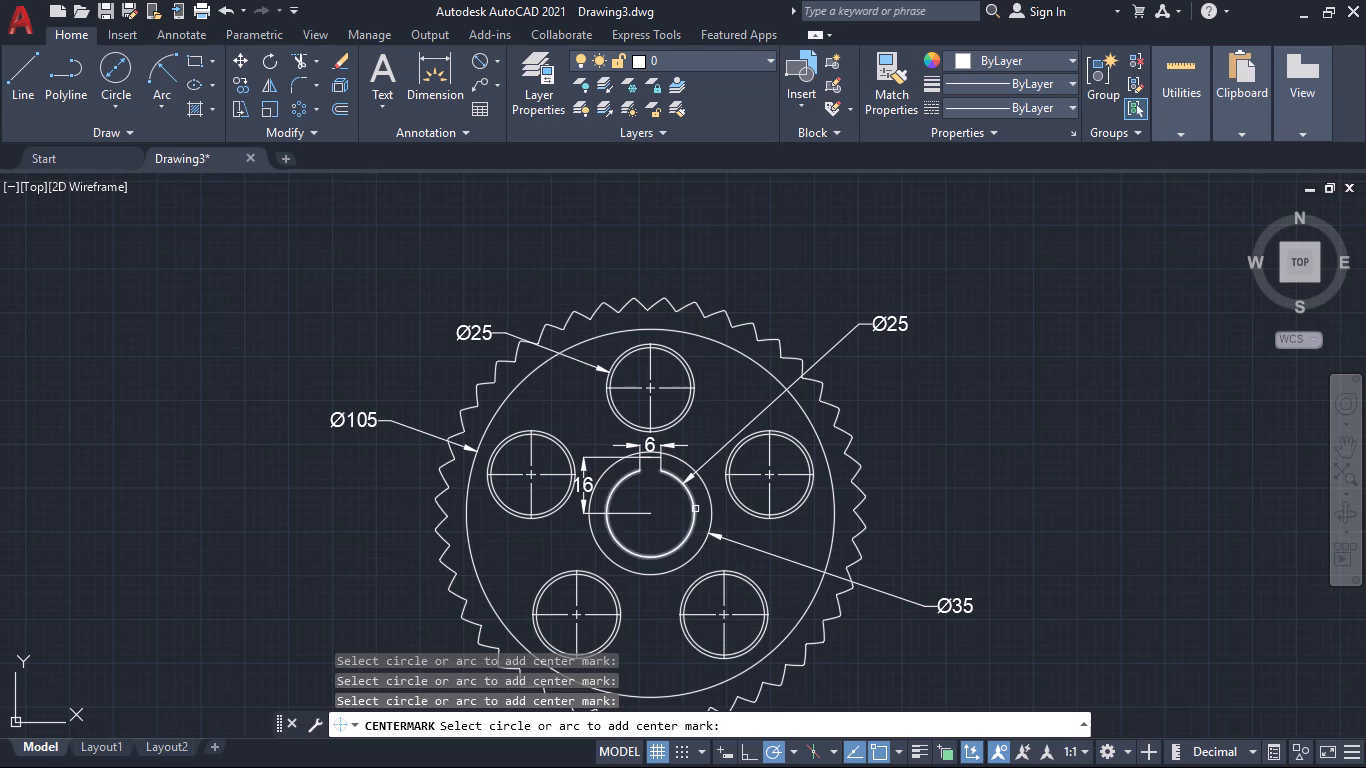
click(707, 493)
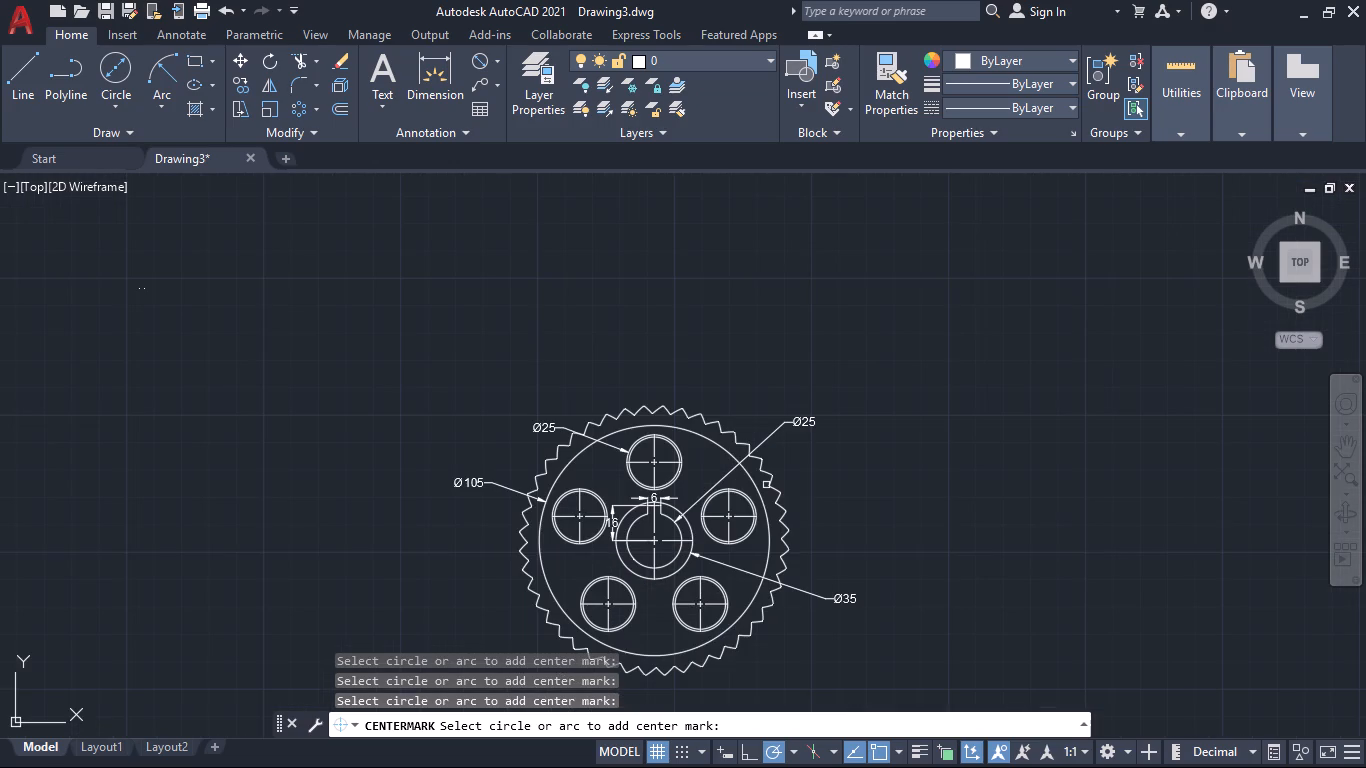
click(753, 483)
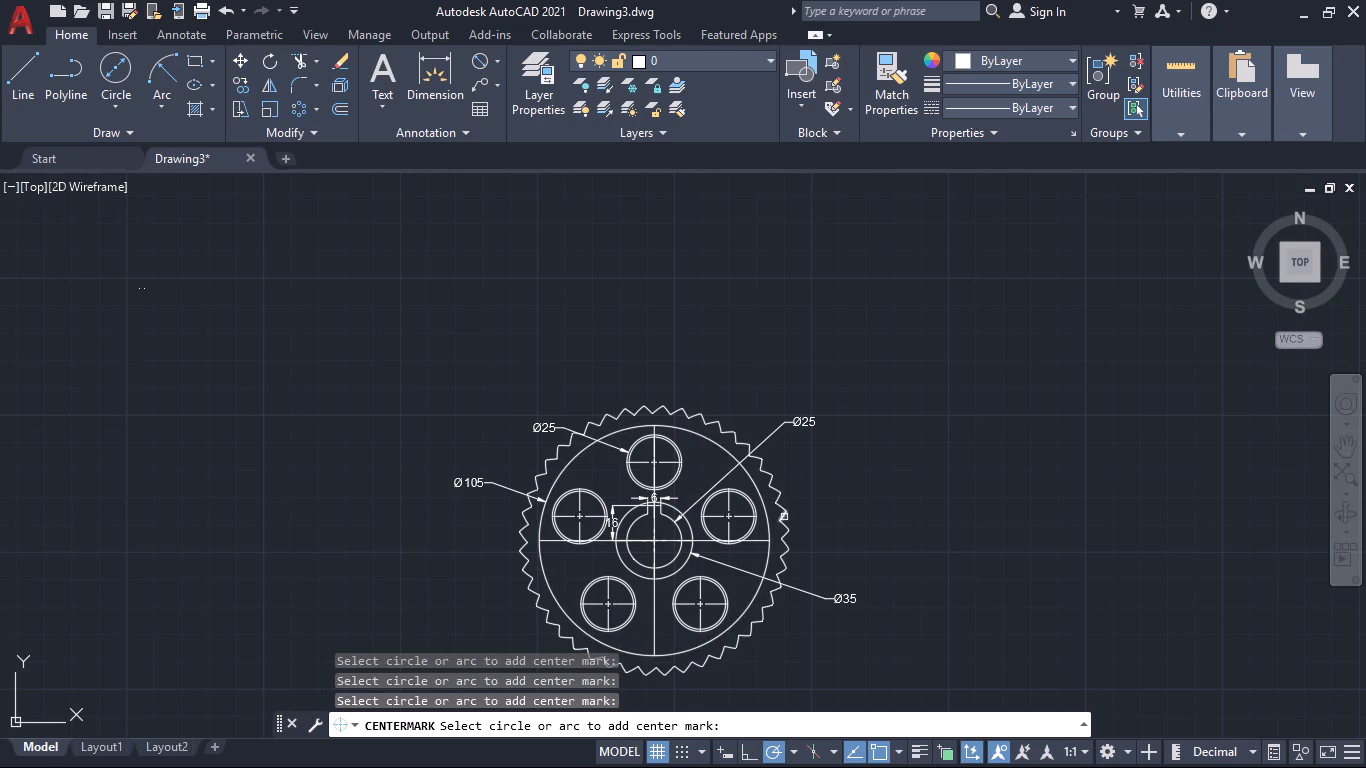
key(grave)
key(Escape)
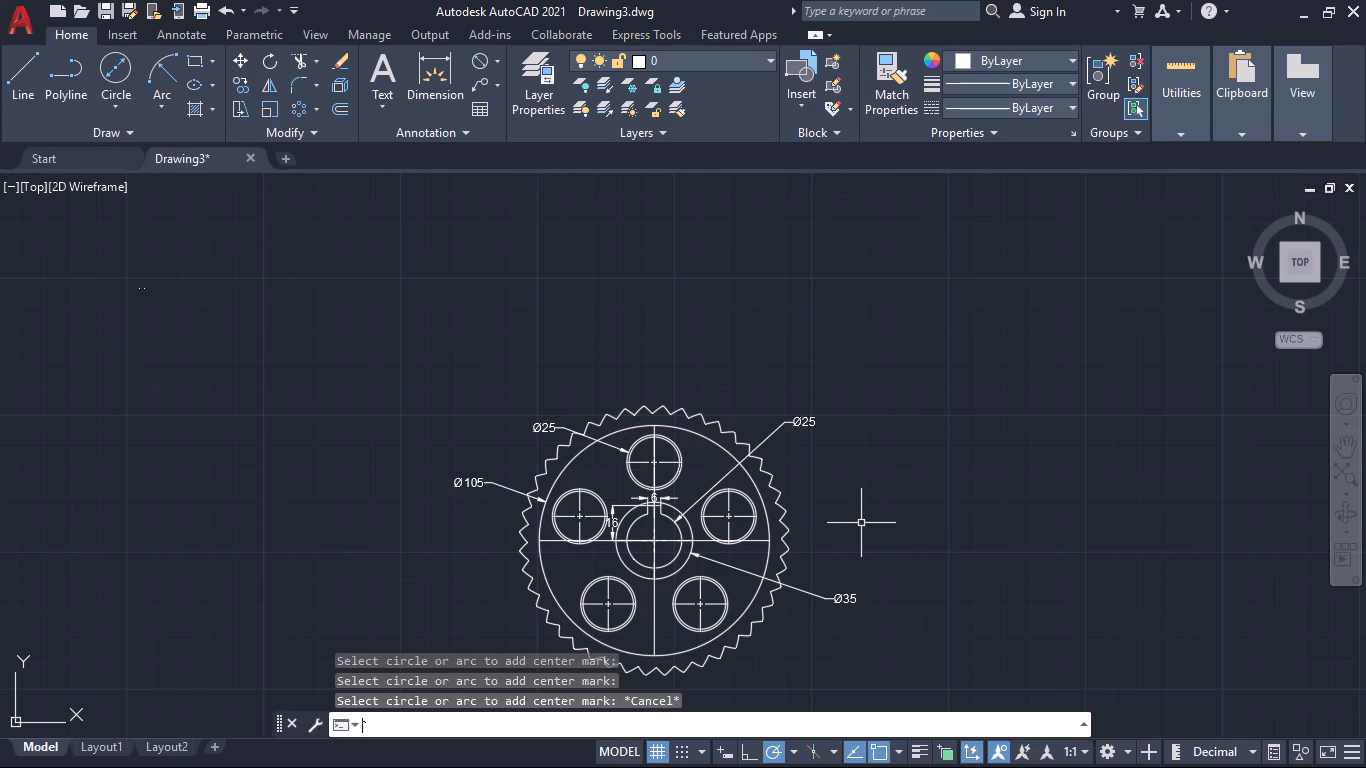
key(Escape)
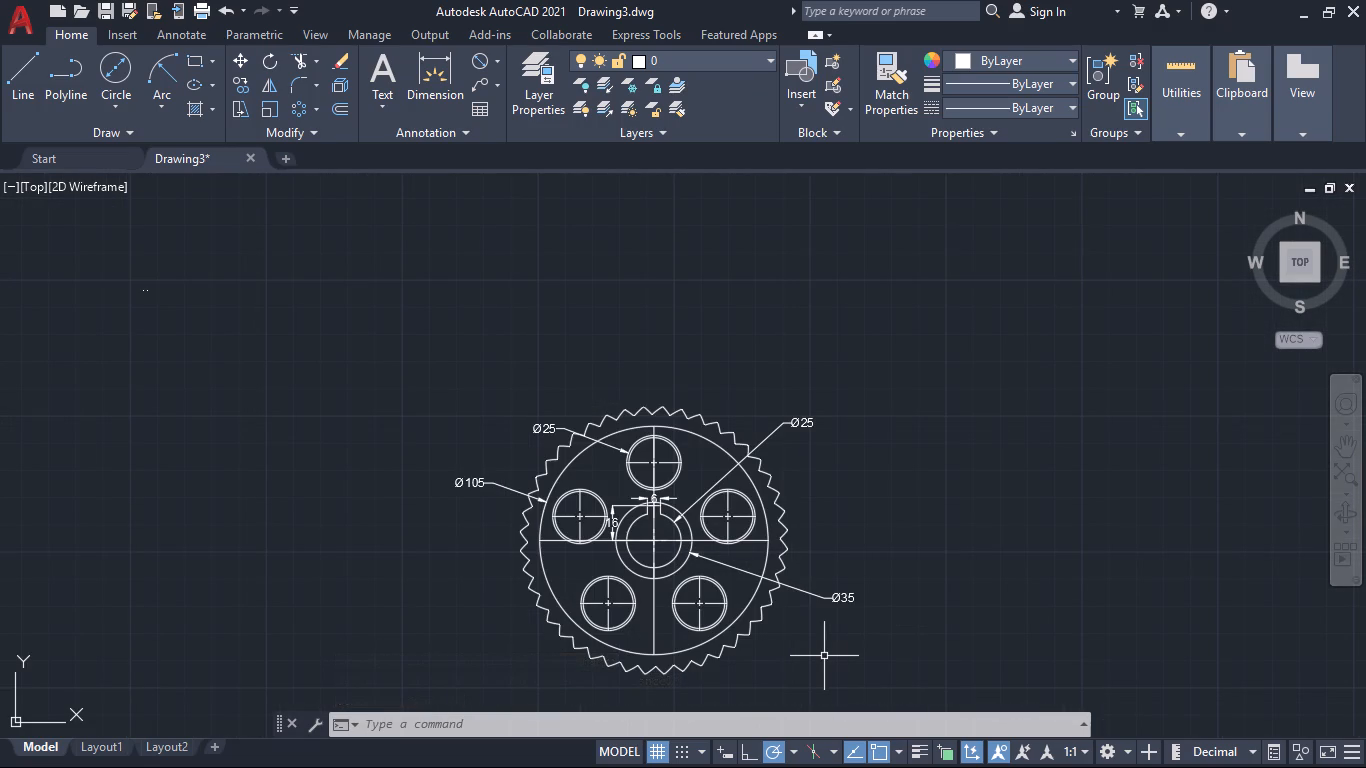
Save the drawing as SDG_1 in the Documents folder, checking the file names in D:\ before naming it.
key(ctrl+s)
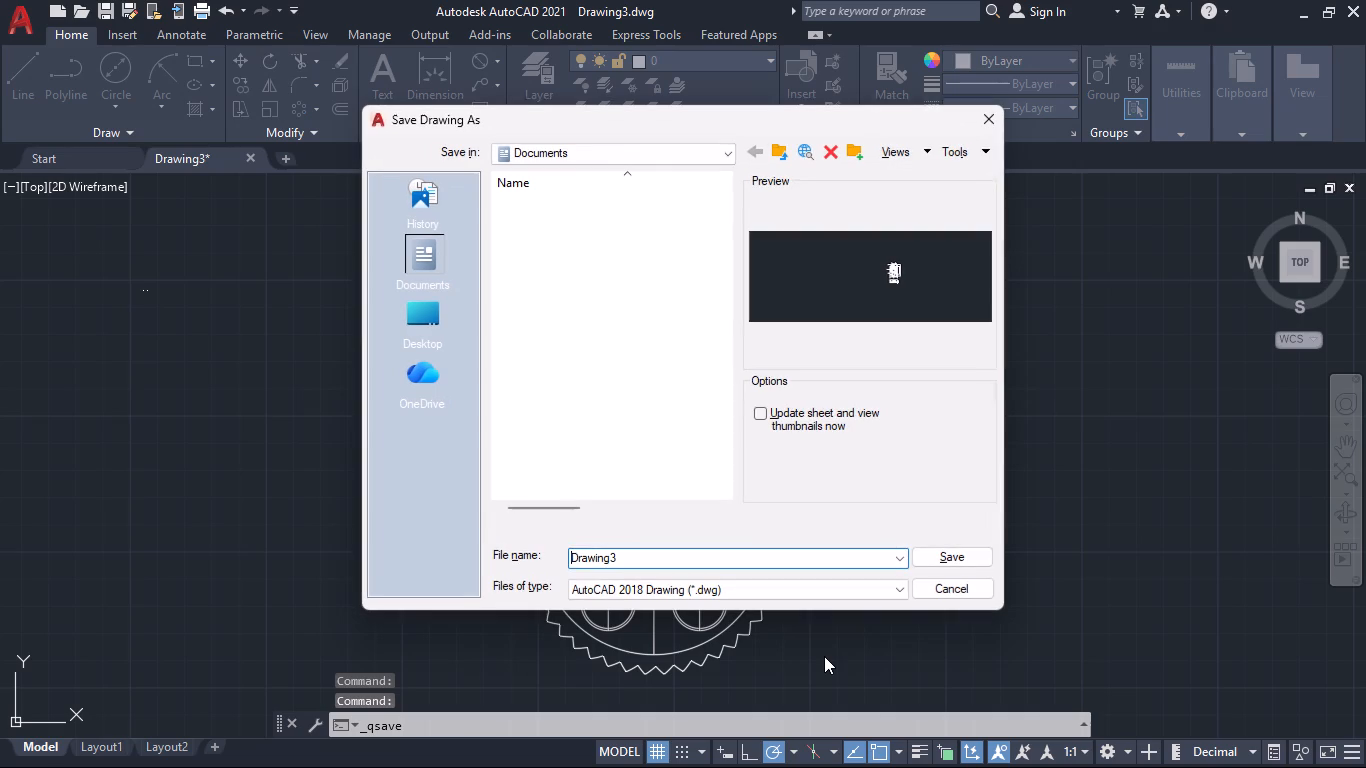
click(663, 548)
double_click(657, 552)
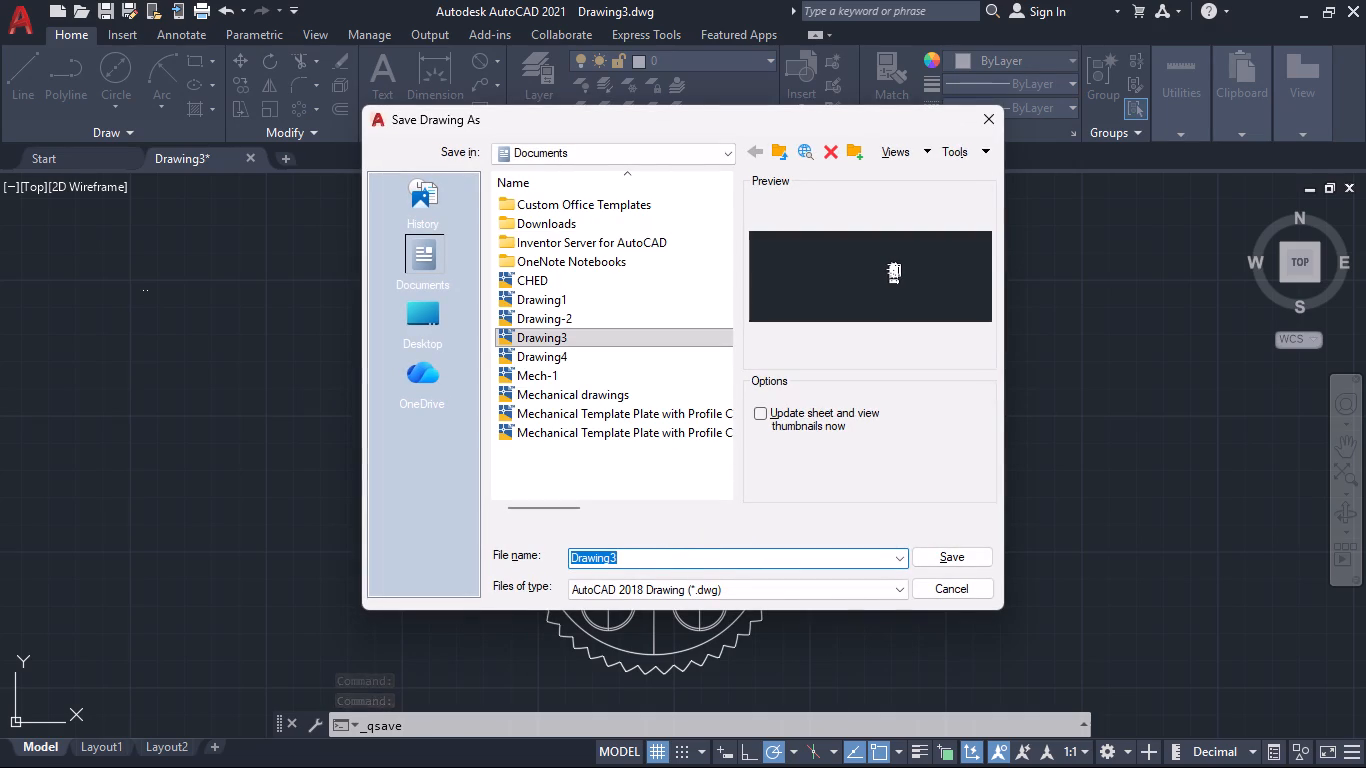
key(alt+Tab)
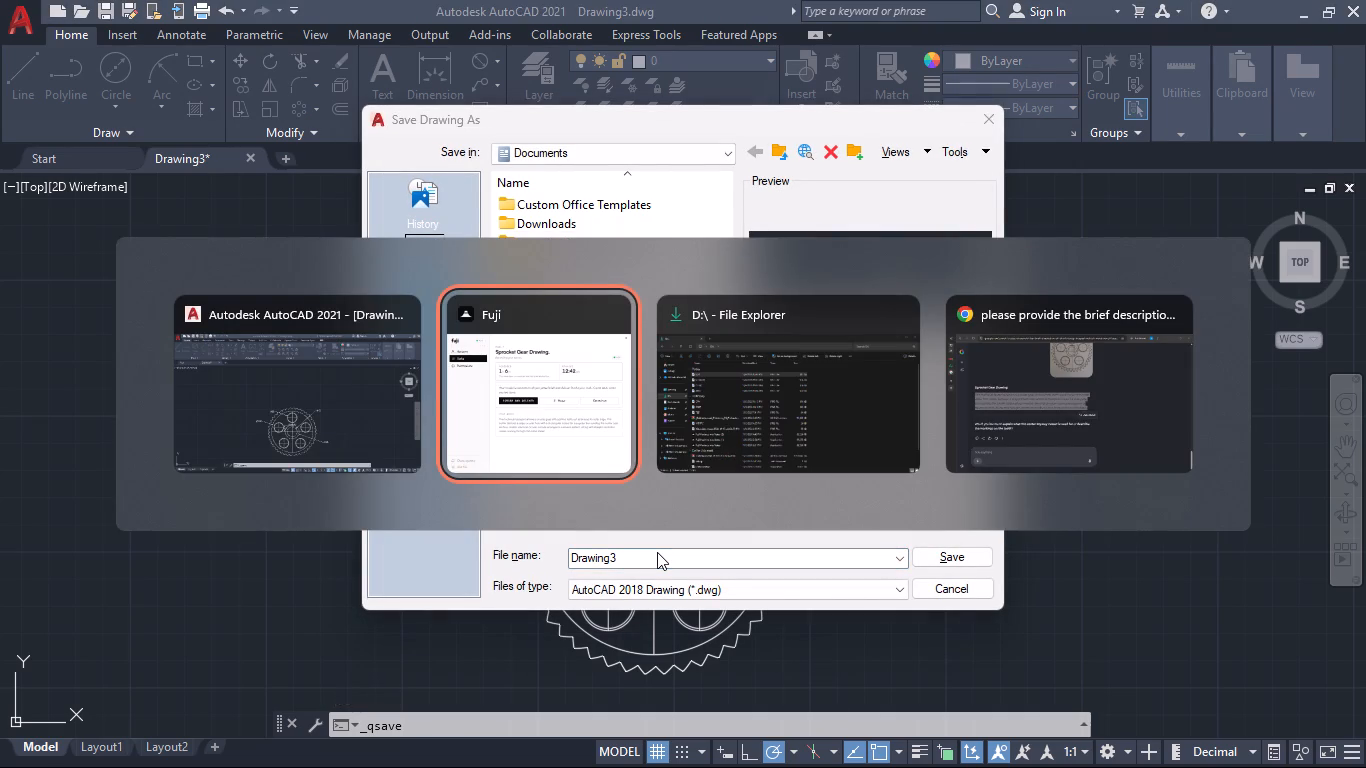
key(alt+Tab)
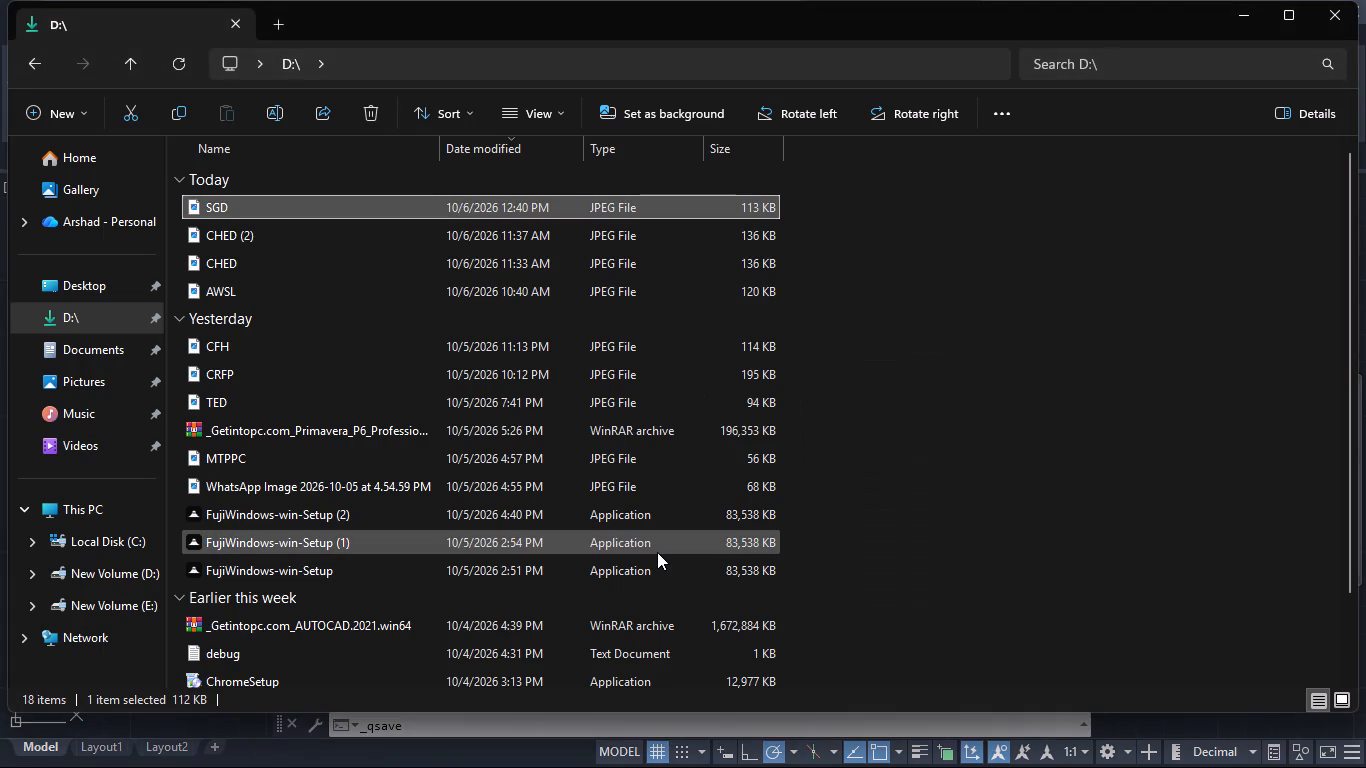
key(alt+Tab)
key(alt+Tab)
key(alt+Tab)
key(alt+Tab)
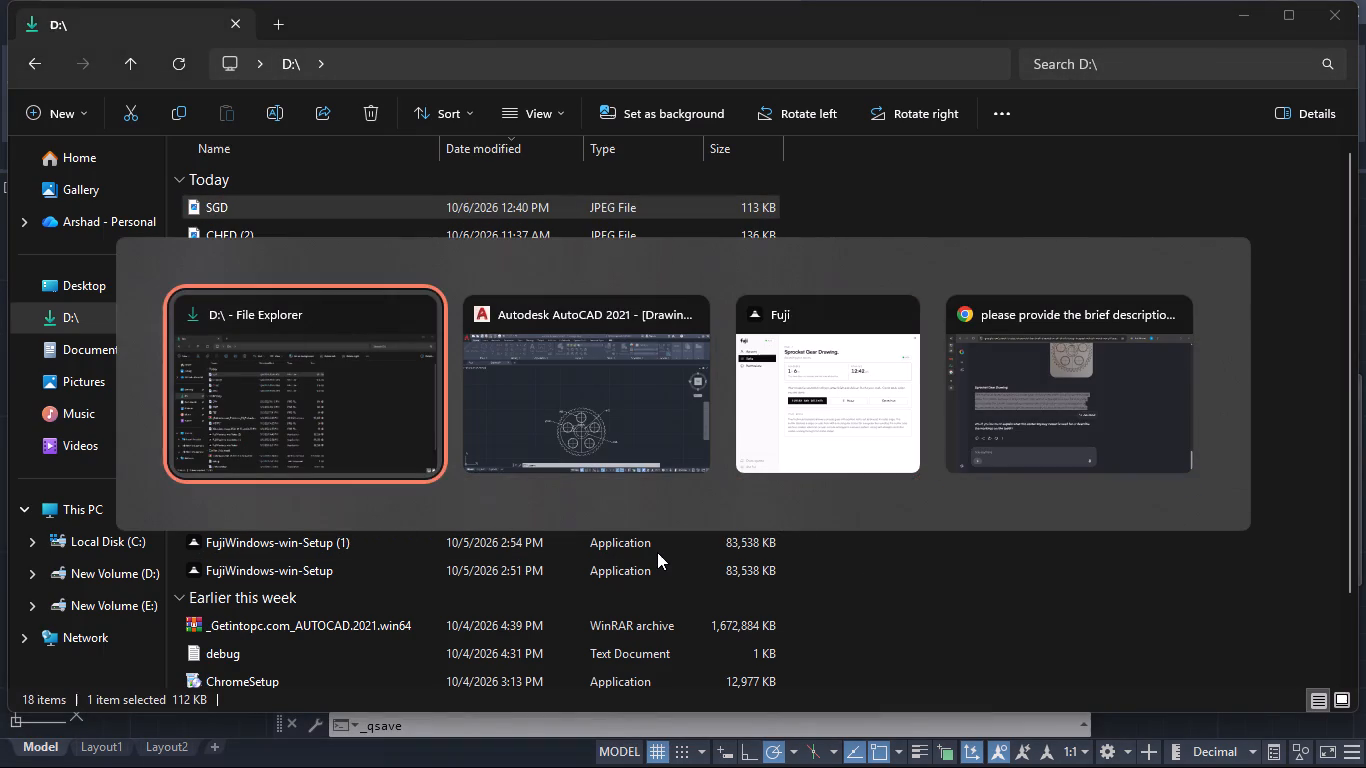
key(alt+Tab)
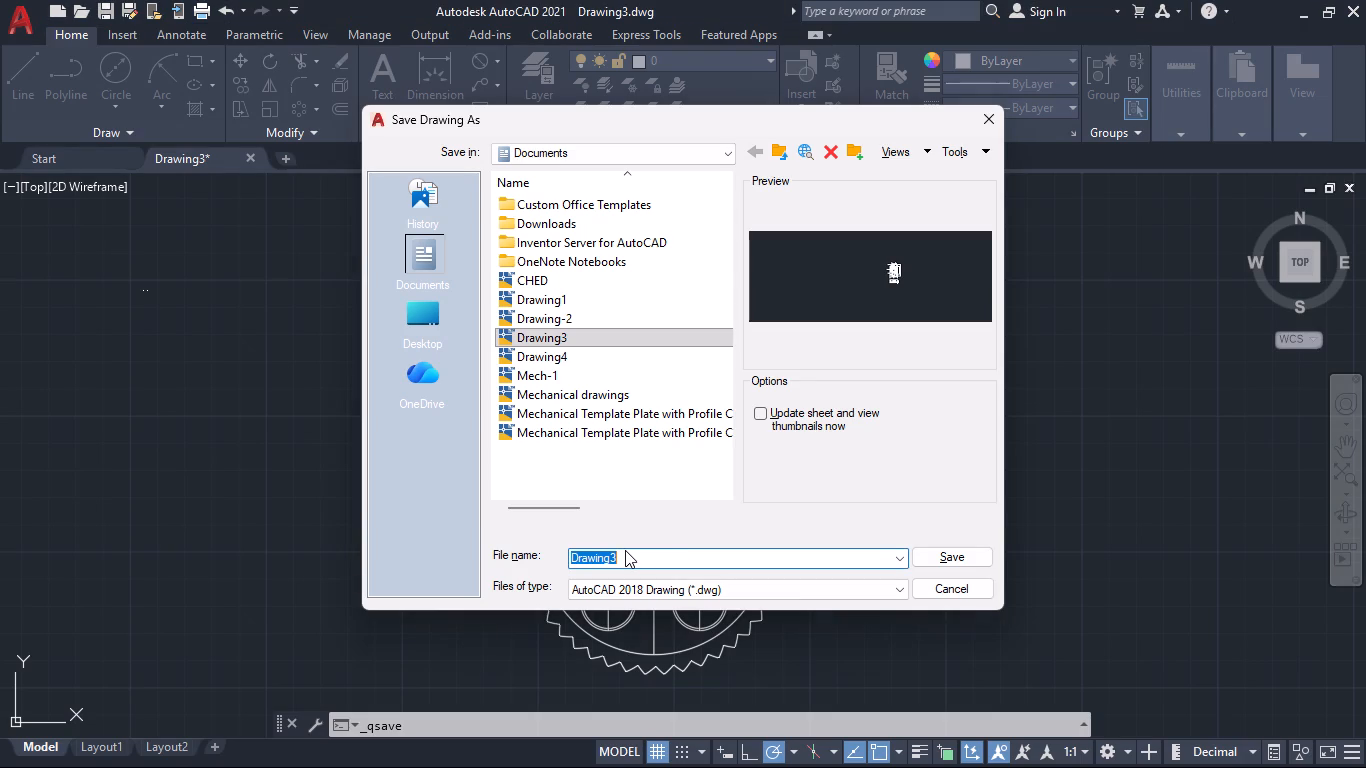
key(BackSpace)
key(shift+s)
text(DG)
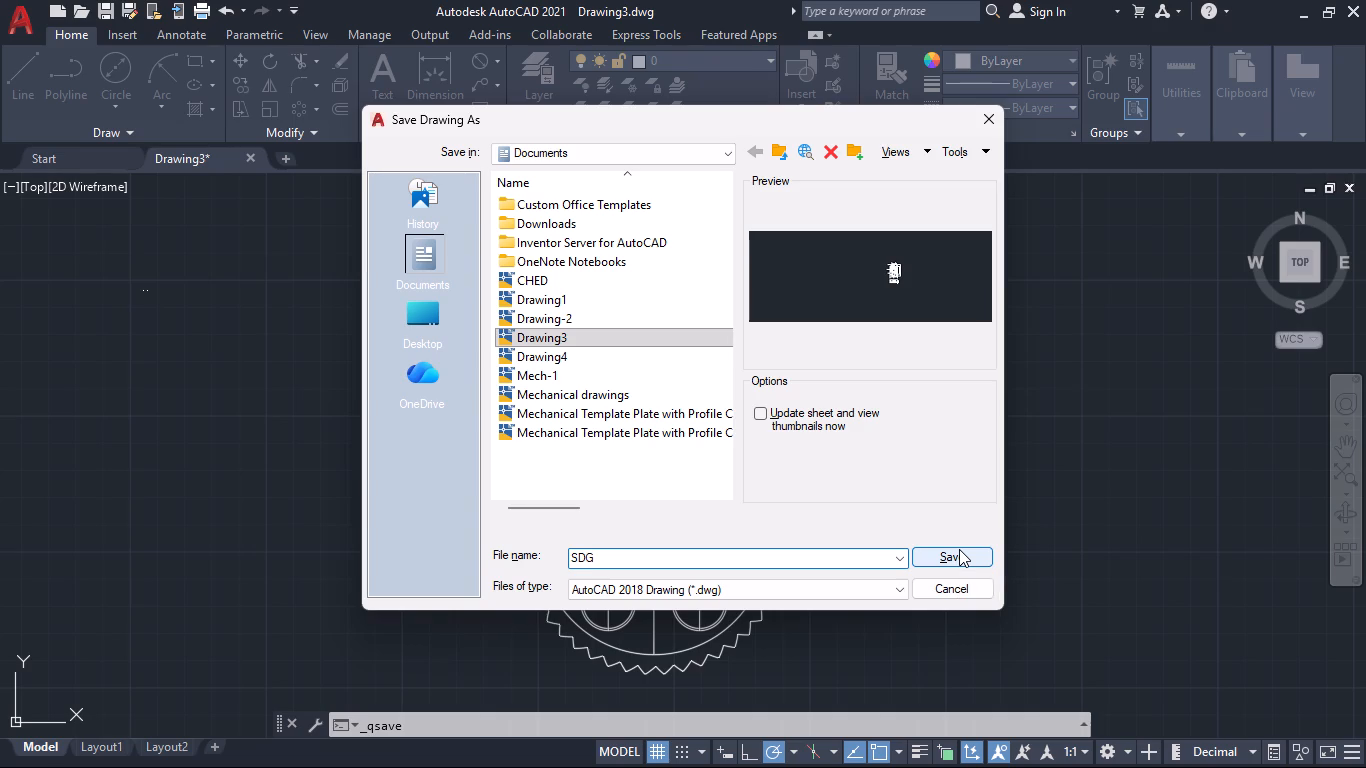
key(shift+underscore)
key(1)
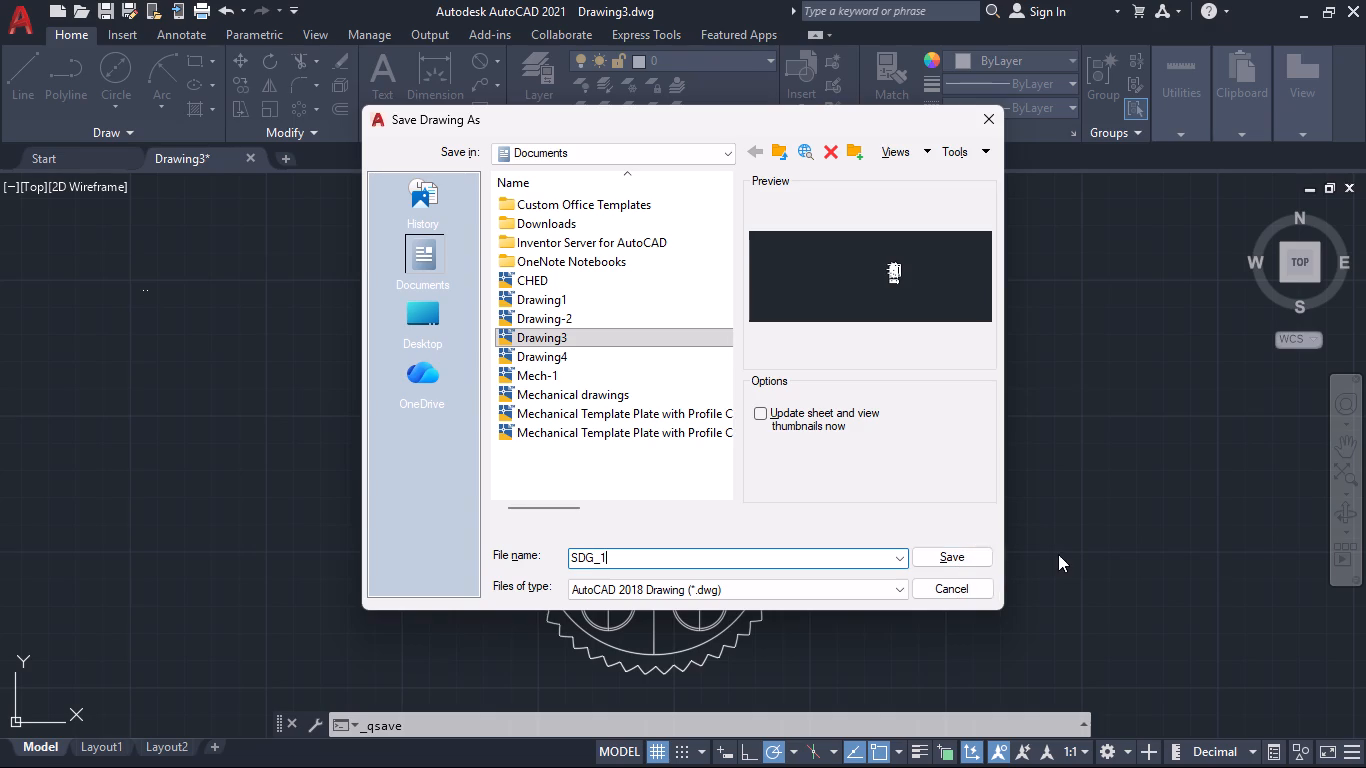
click(977, 555)
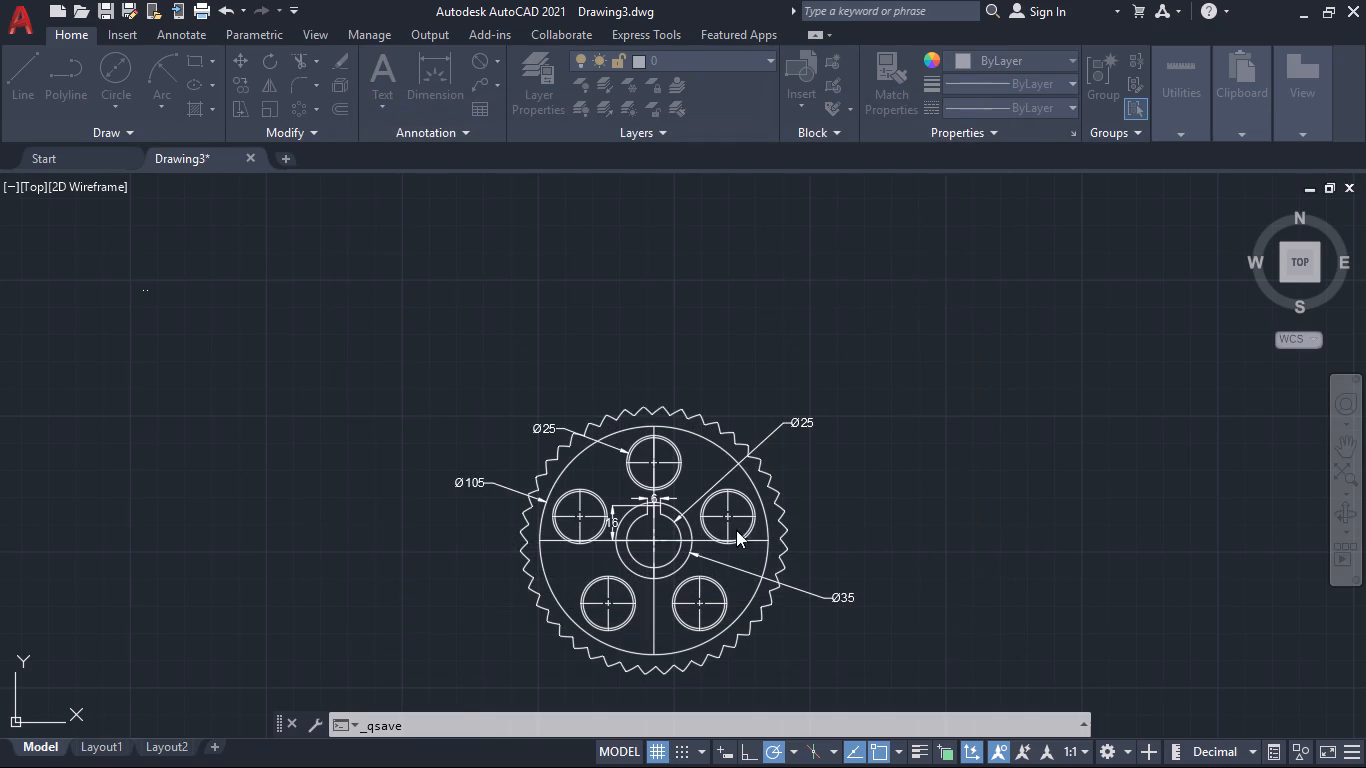
Switch to the File Explorer window that shows the D:\ folder.
key(alt+Tab)
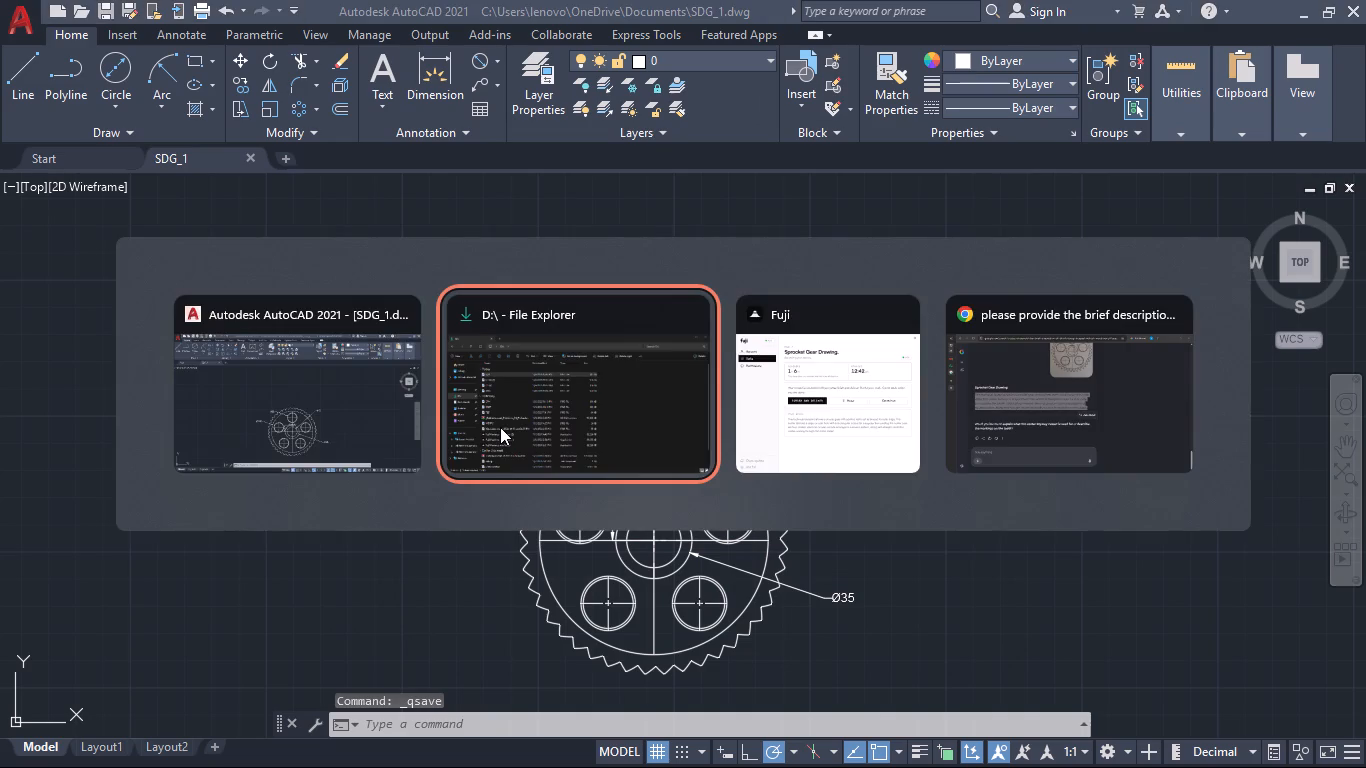